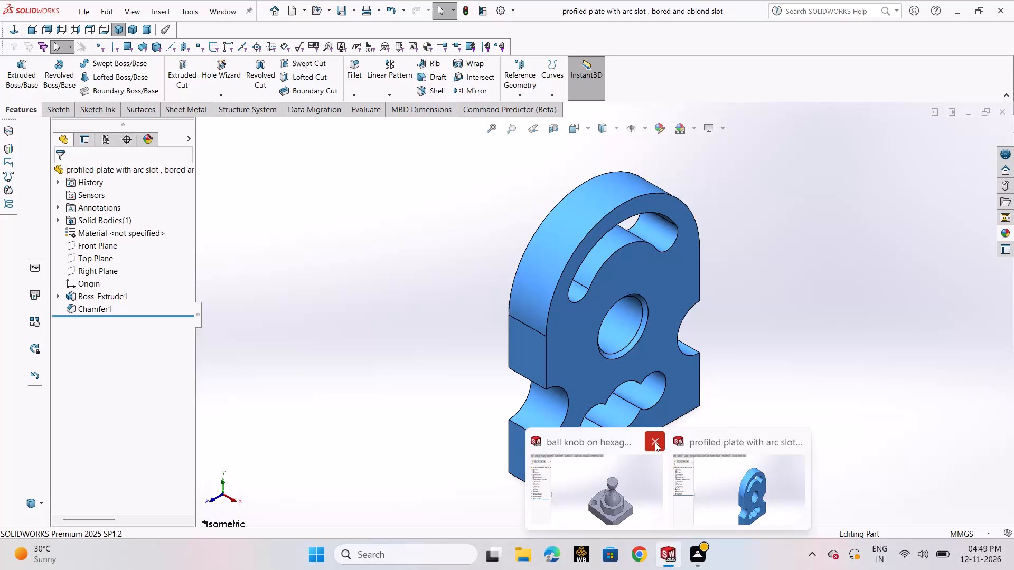
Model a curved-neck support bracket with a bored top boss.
Close the open ball knob document, leaving the profiled plate part open.
click(655, 442)
click(755, 384)
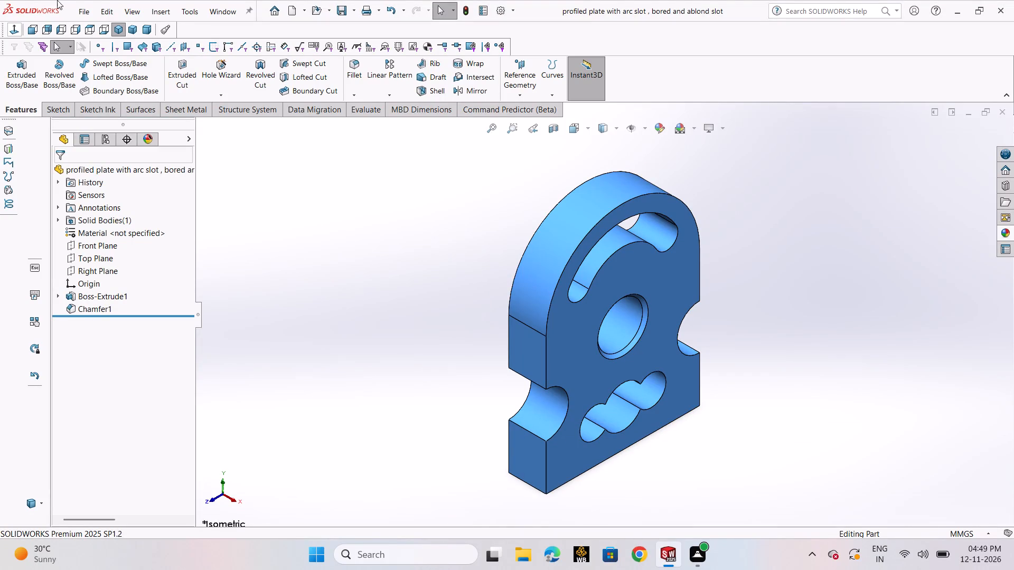
Create a new blank part document.
click(83, 16)
click(108, 33)
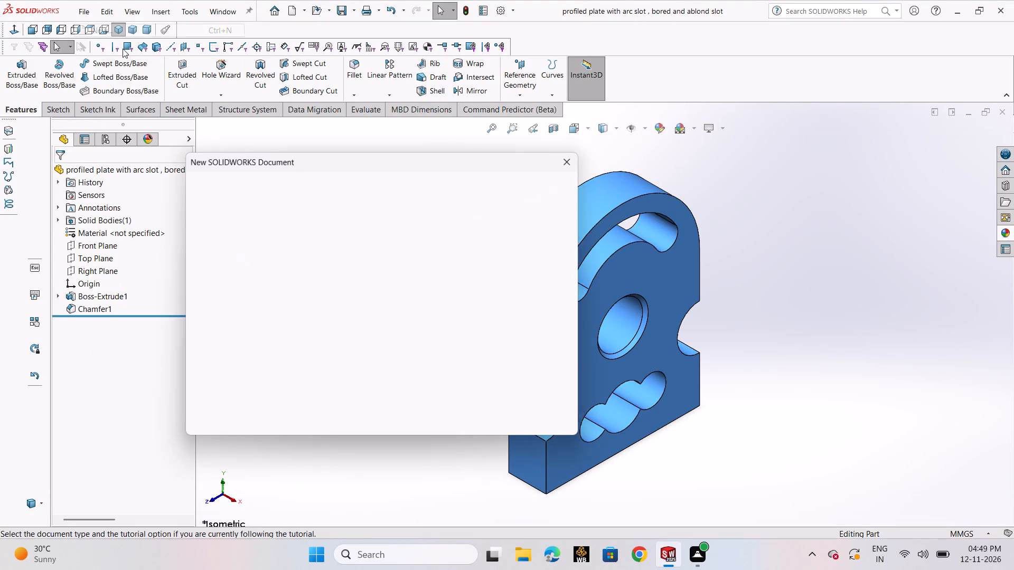
click(437, 411)
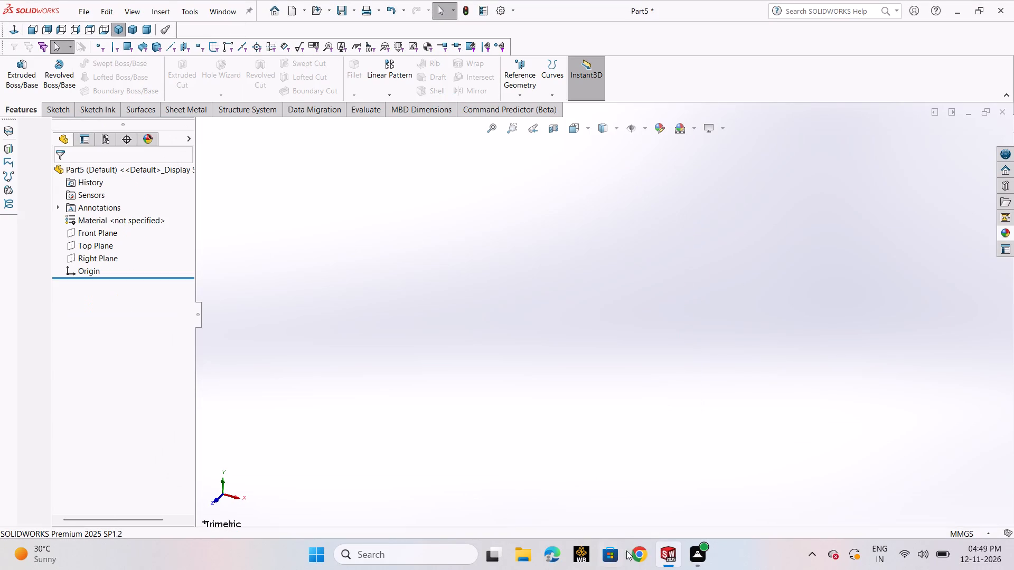
Close the profiled plate document and return to the new blank part.
click(651, 442)
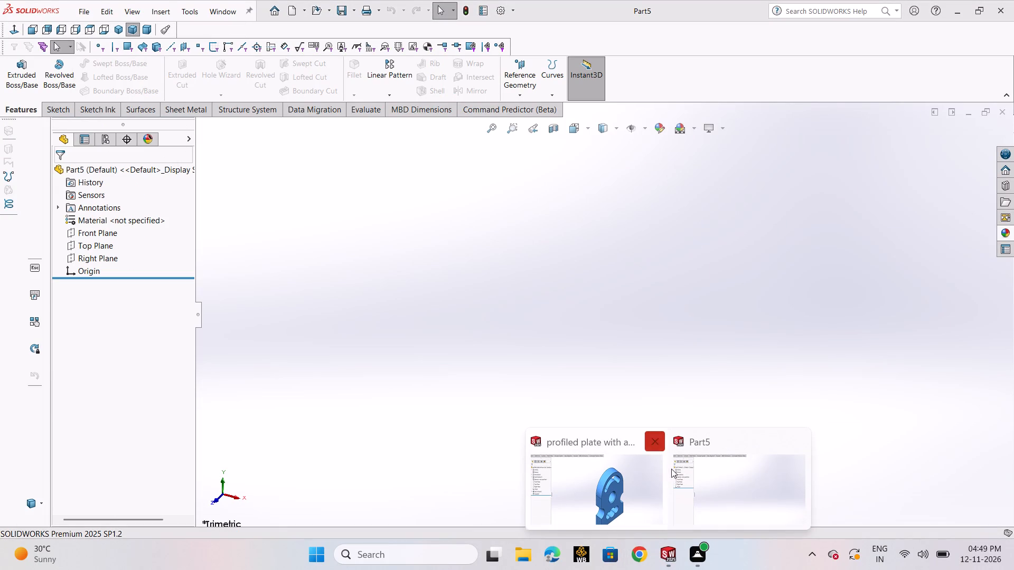
click(718, 486)
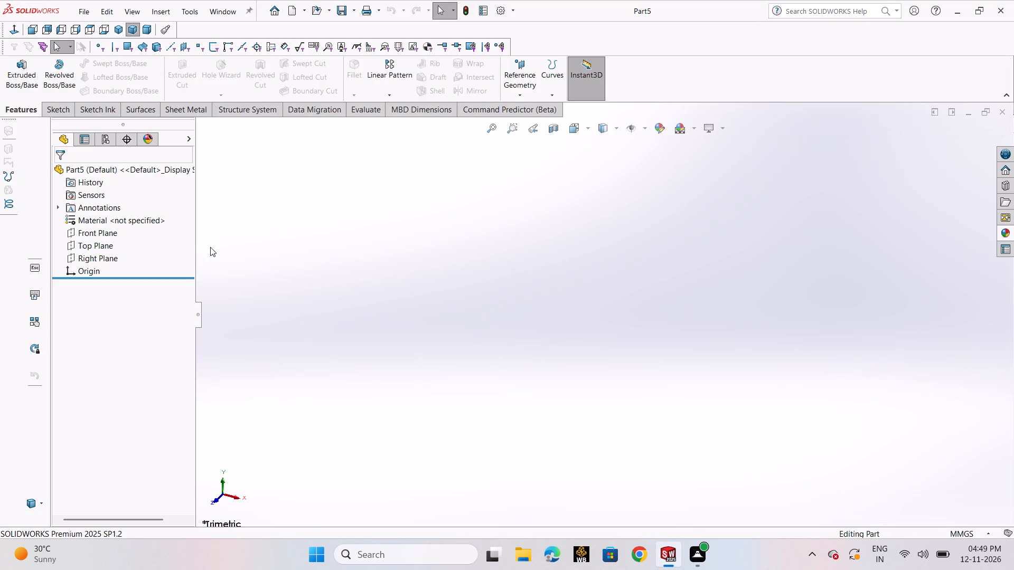
Start a sketch on the Front Plane and draw a center rectangle about 270 mm wide centred on the origin.
click(106, 235)
click(124, 213)
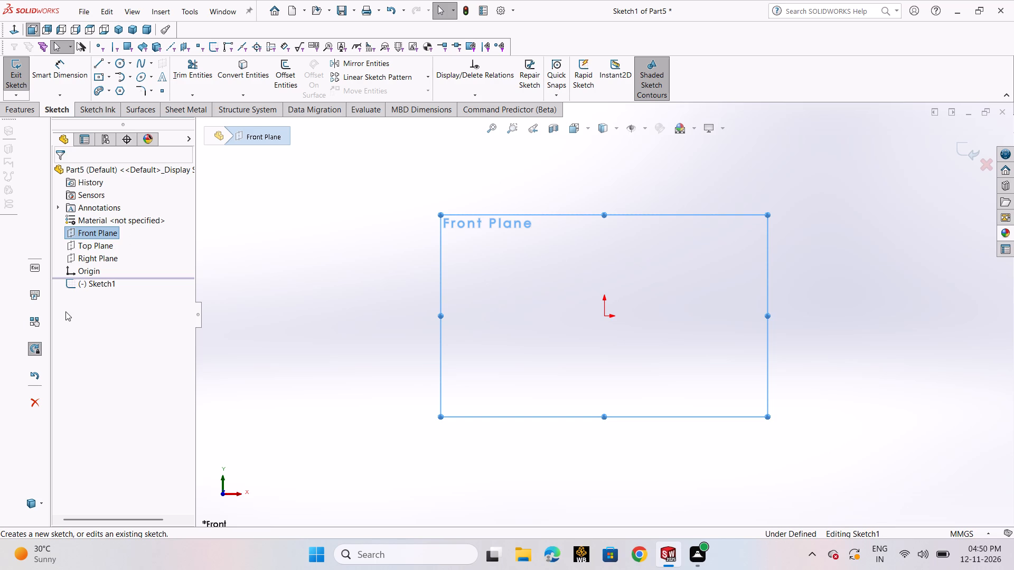
click(98, 78)
click(108, 100)
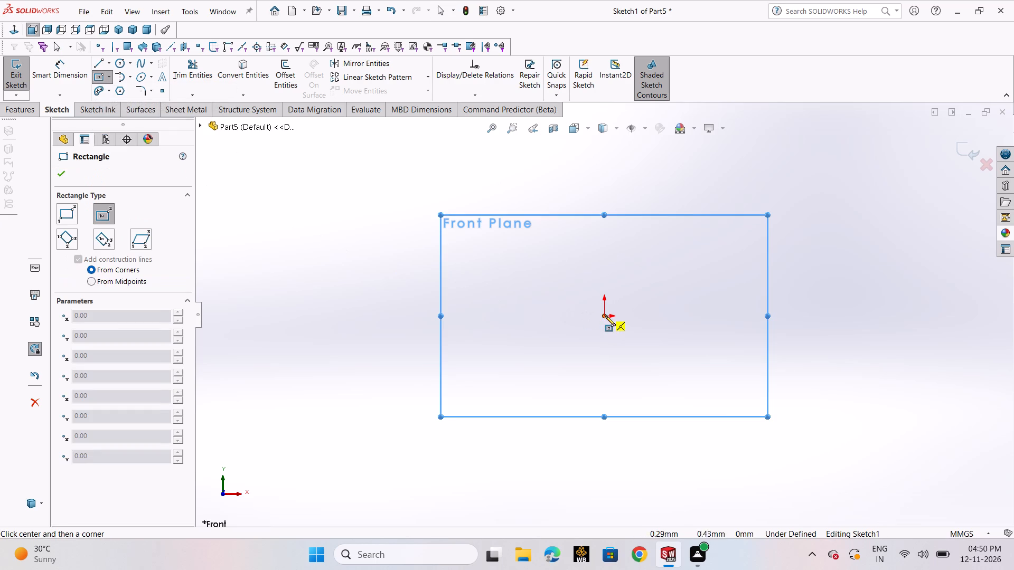
click(605, 316)
click(852, 204)
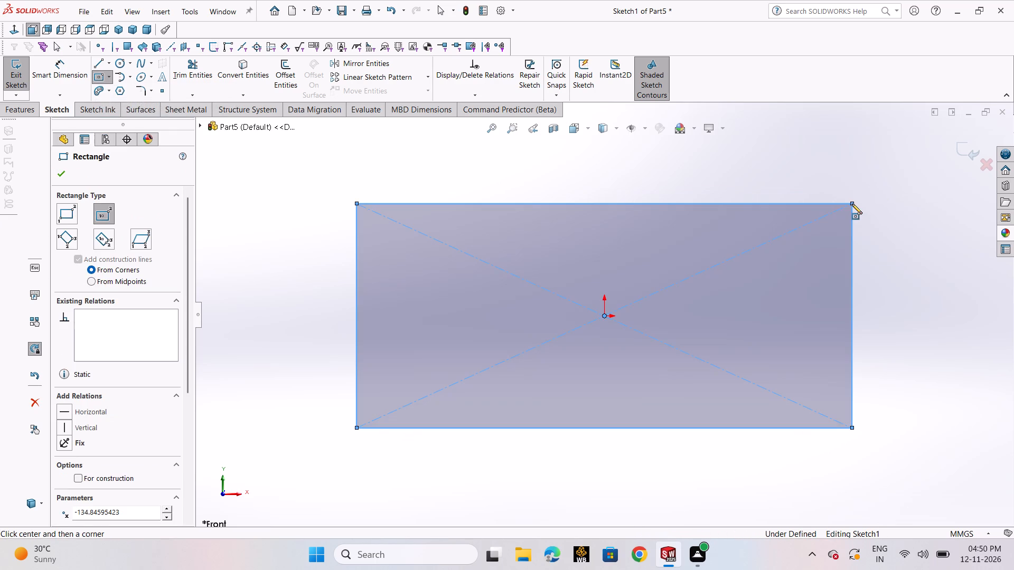
right_click(852, 204)
click(857, 215)
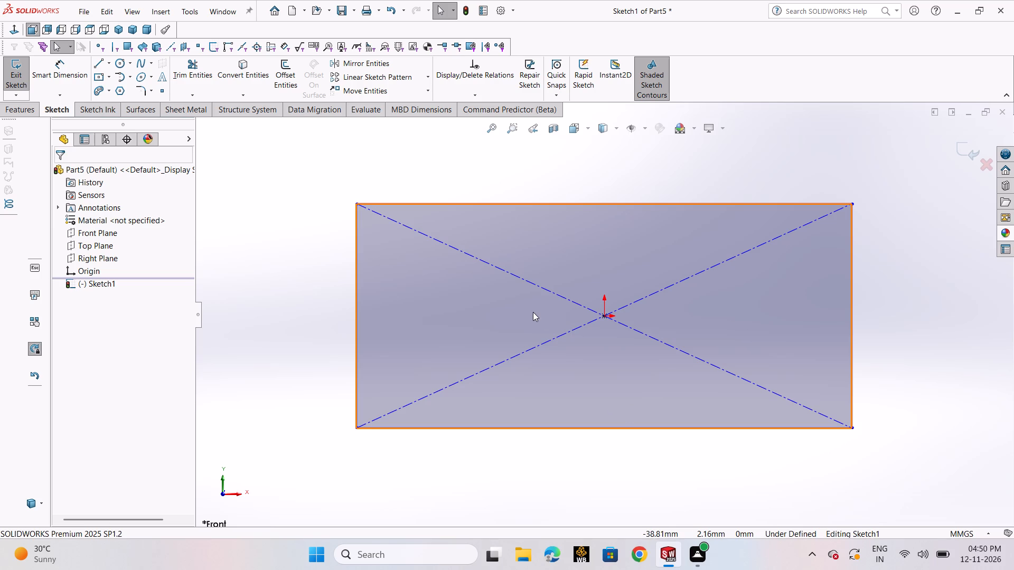
Dimension the rectangle to a width of 138+30 (168 mm) and a height of 60 mm.
click(48, 74)
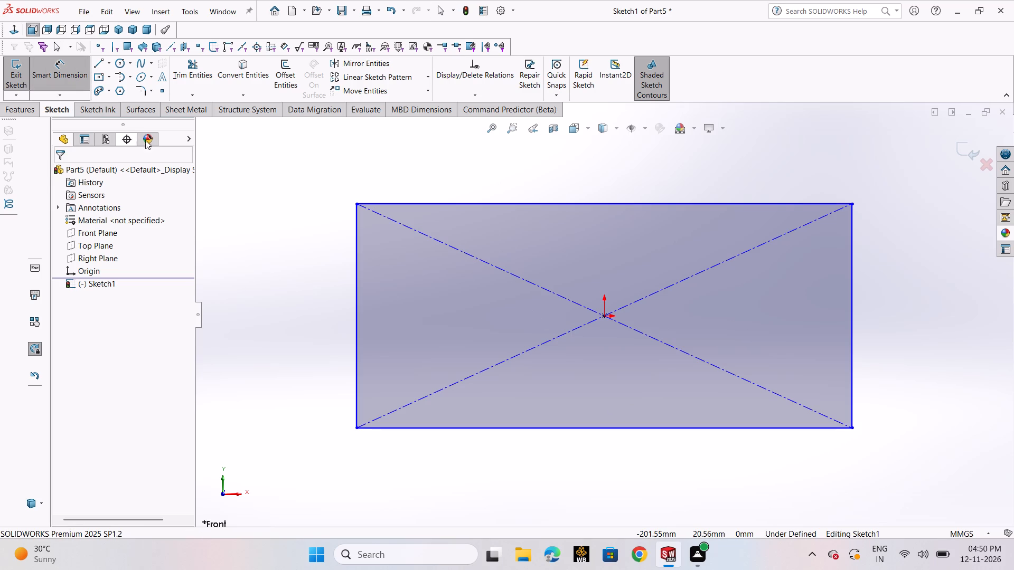
click(490, 203)
click(490, 180)
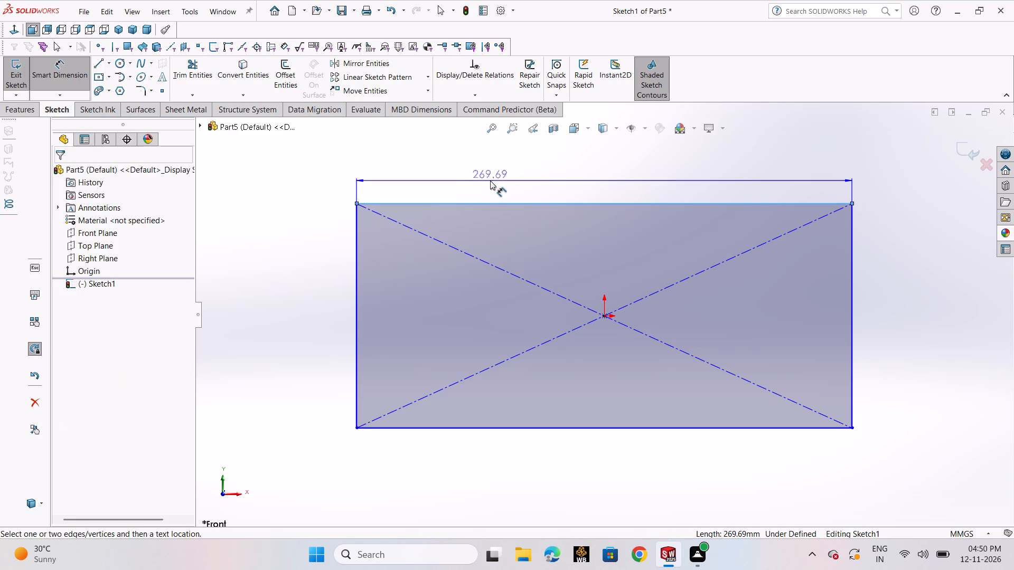
text(138+30)
key(Return)
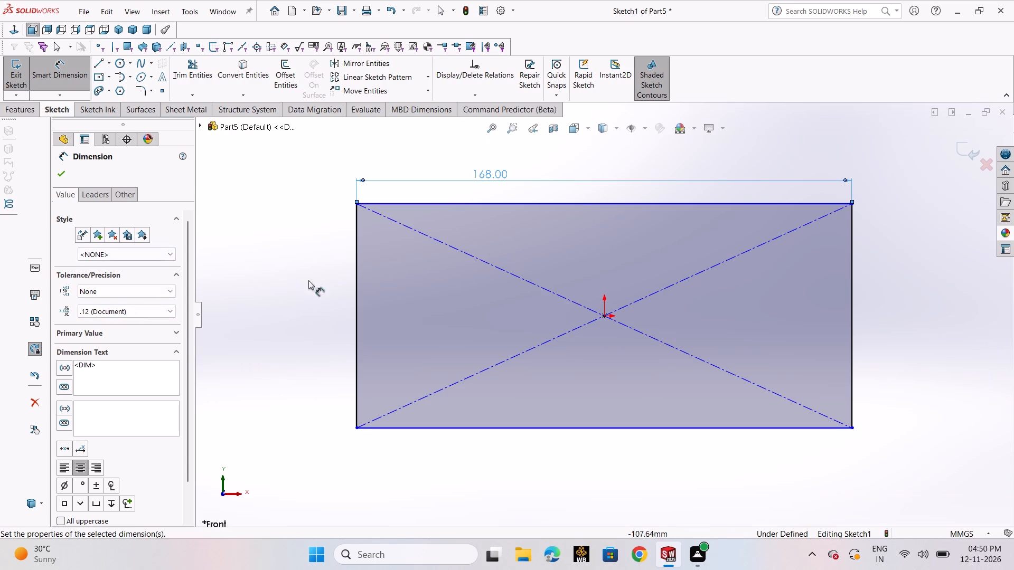
click(356, 296)
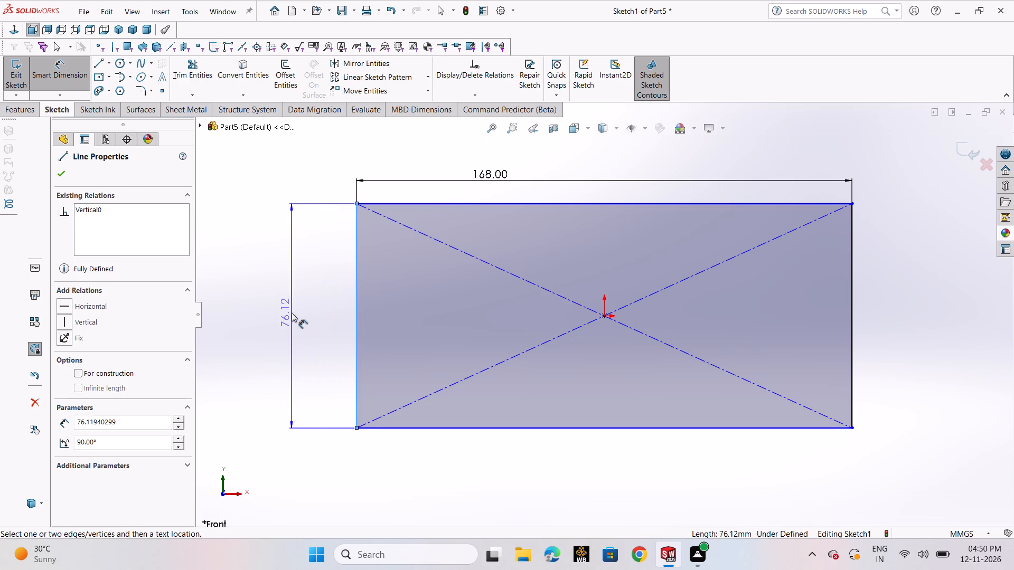
click(292, 312)
text(60)
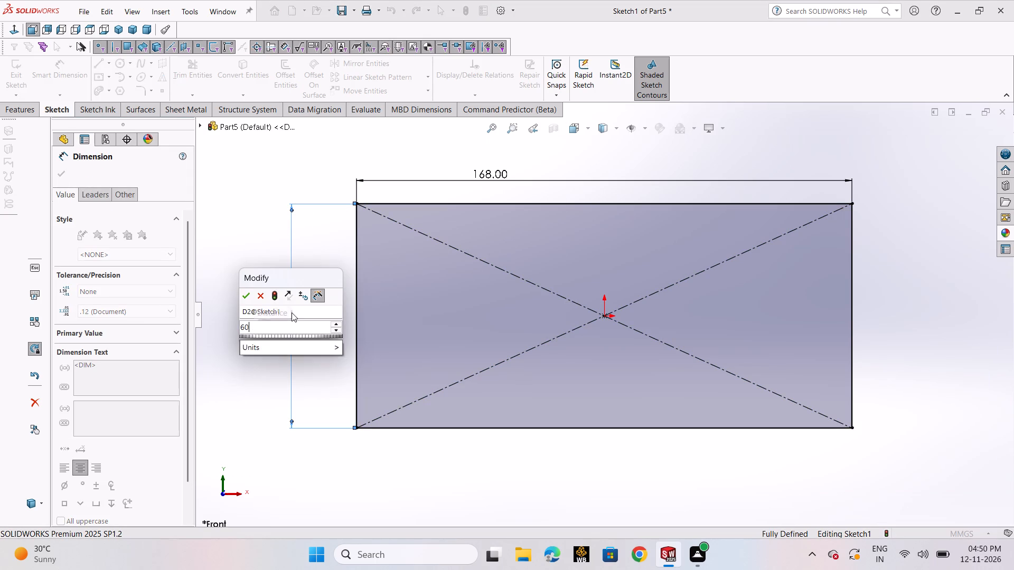
key(Return)
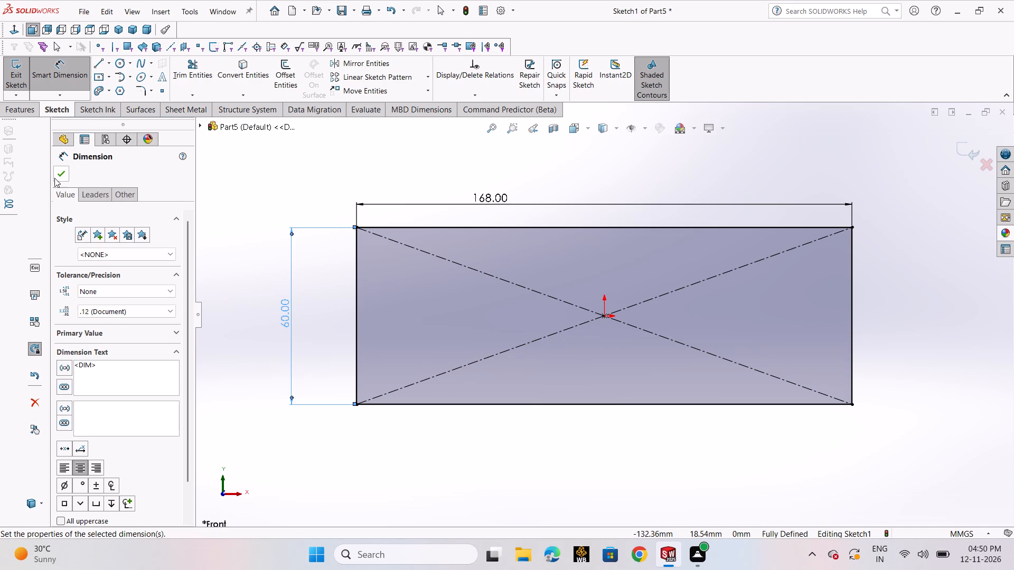
click(59, 174)
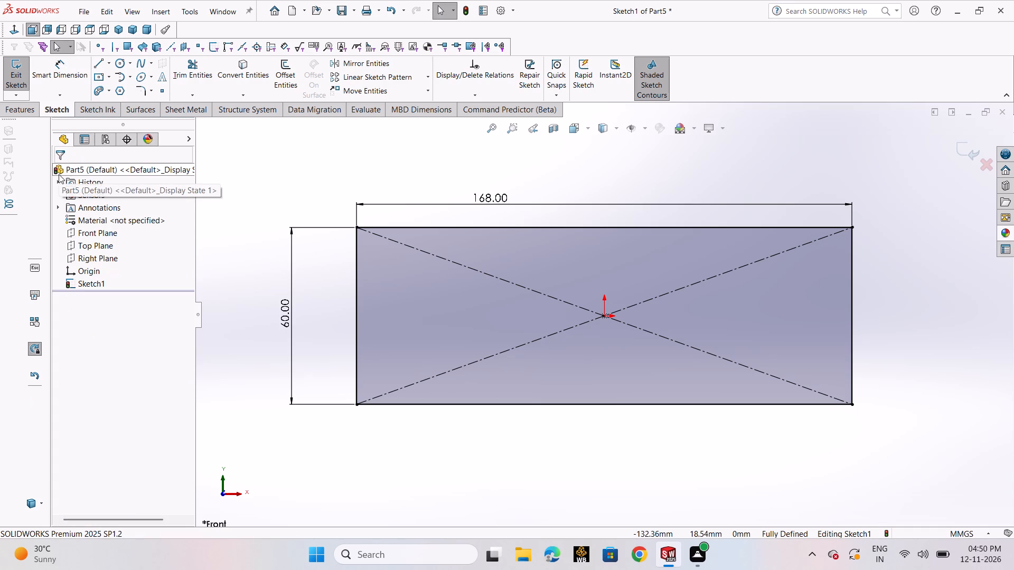
Sketch two circles level with the origin, about 7 mm diameter near the rectangle's left edge and about 12 mm near its right edge.
click(113, 63)
click(124, 78)
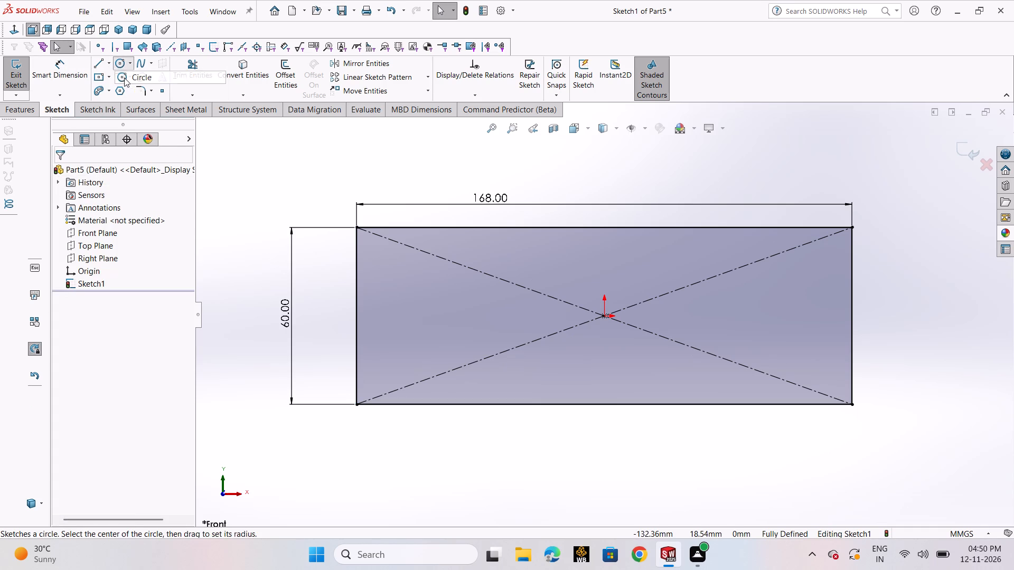
click(383, 313)
click(392, 321)
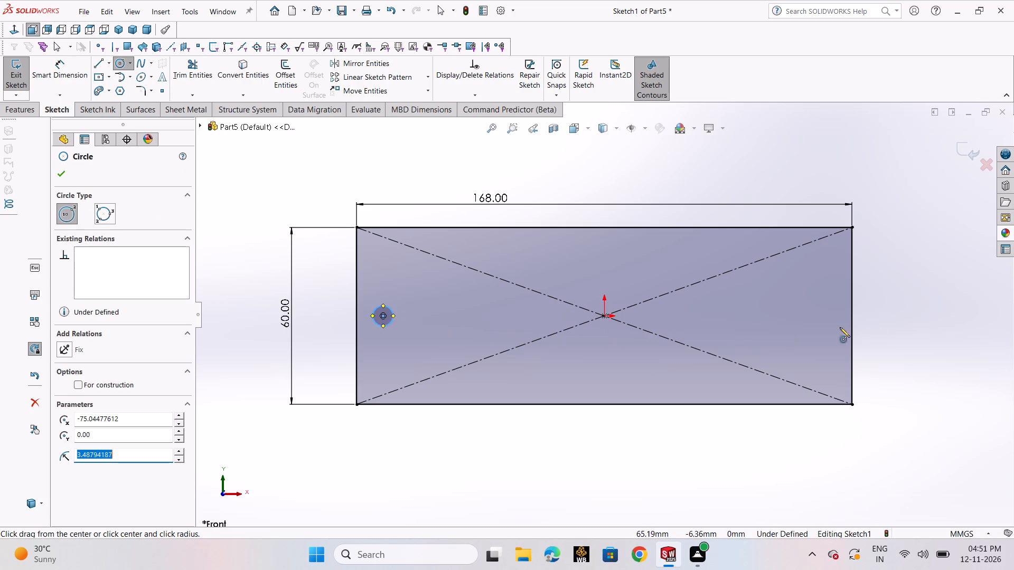
click(820, 313)
click(829, 331)
right_click(833, 315)
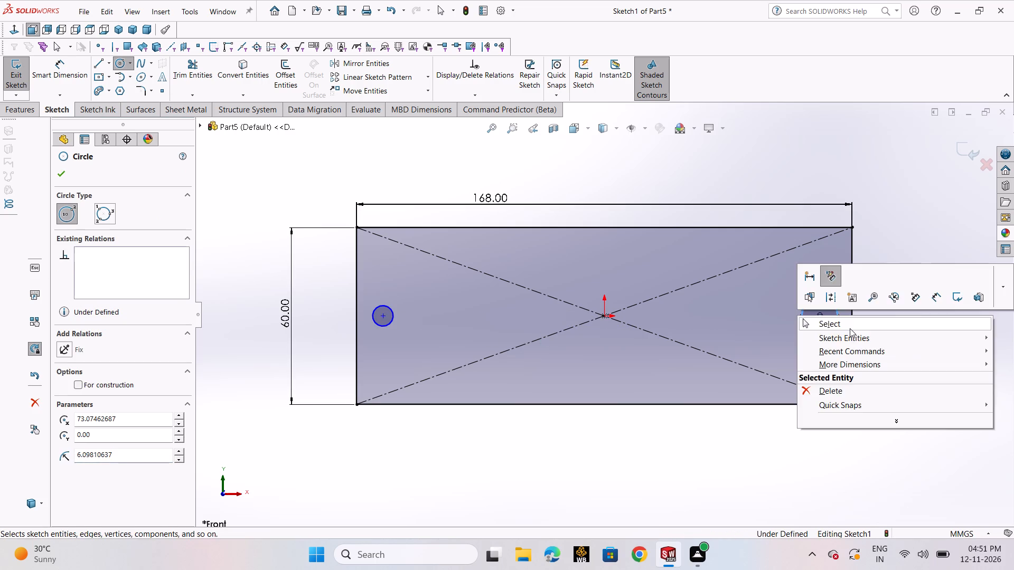
click(850, 328)
Add a Horizontal relation between the centre points of the two circles.
click(451, 98)
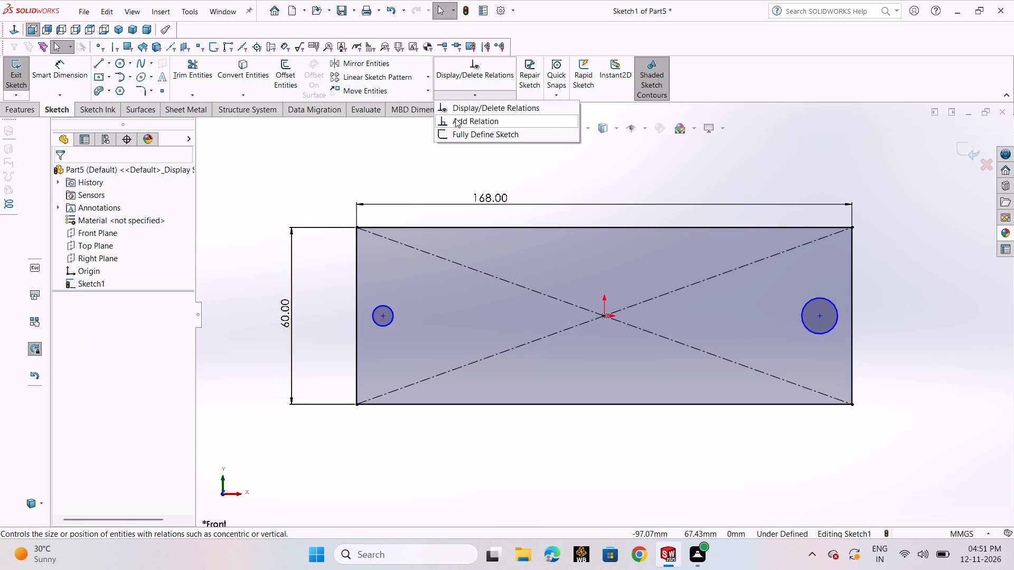
click(456, 119)
click(384, 316)
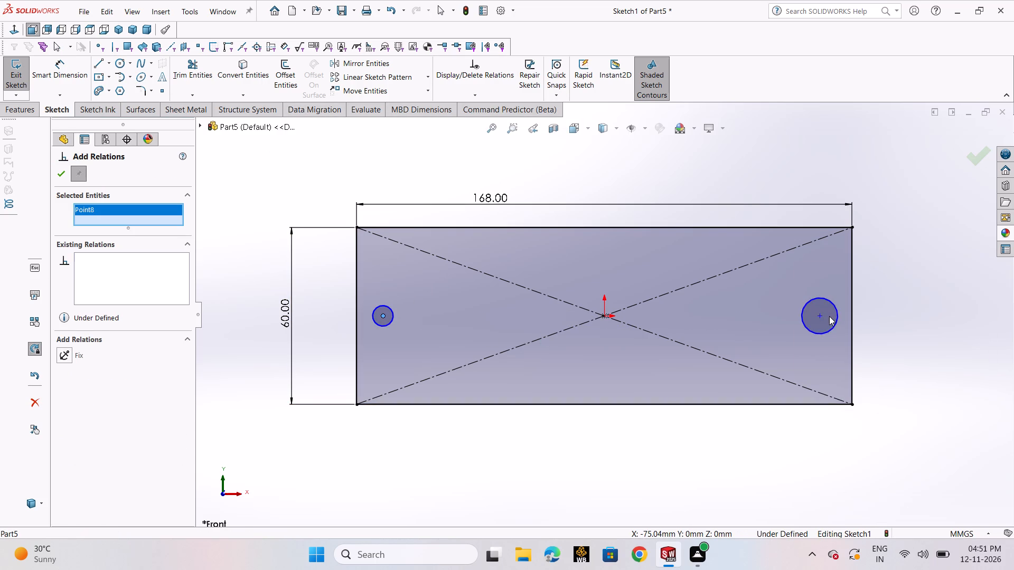
click(818, 316)
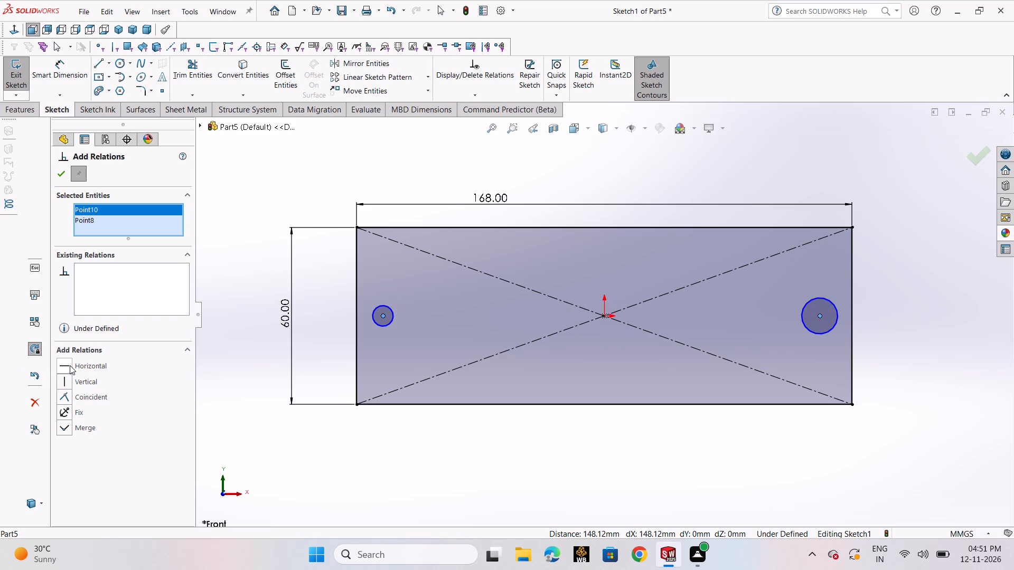
click(70, 365)
click(58, 176)
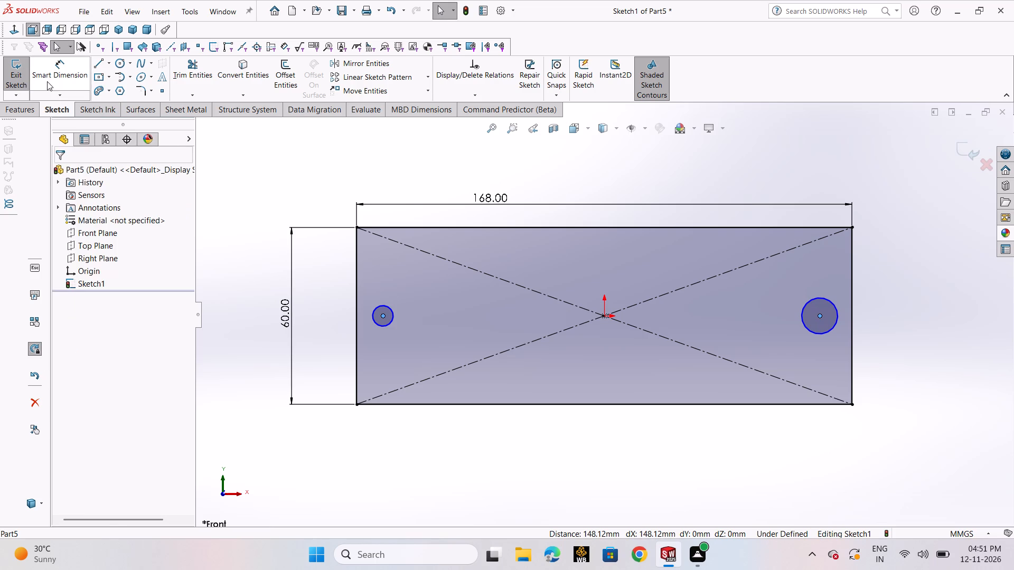
Dimension the left circle's centre 30 mm from the rectangle's top edge and 15 mm from its left edge.
click(47, 81)
click(384, 318)
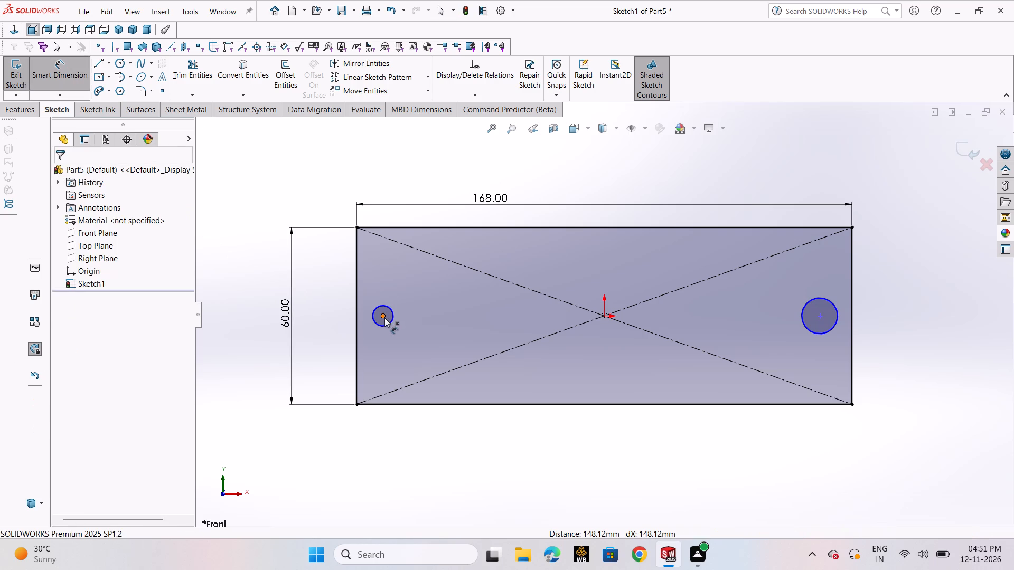
click(382, 226)
click(258, 208)
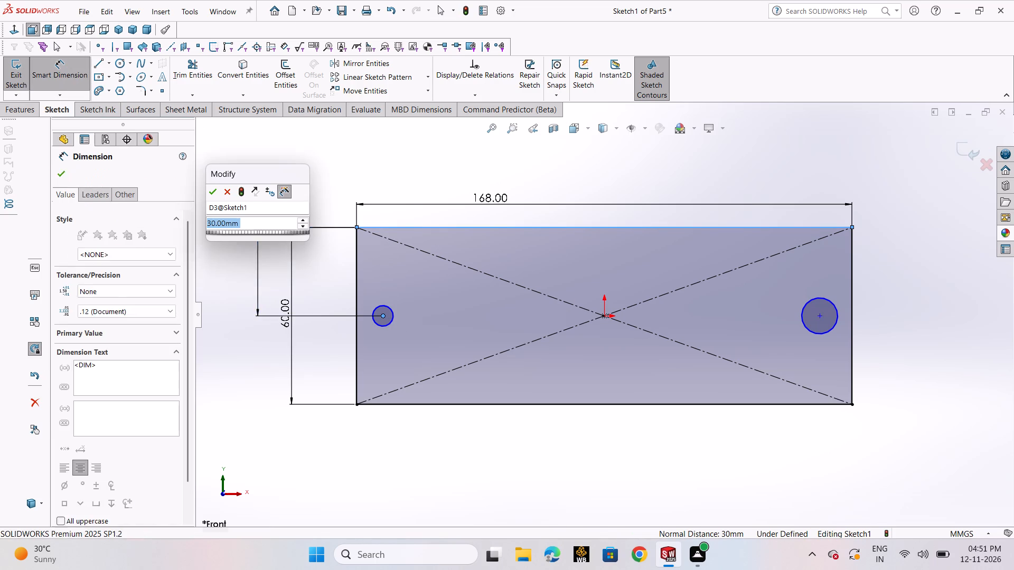
click(211, 194)
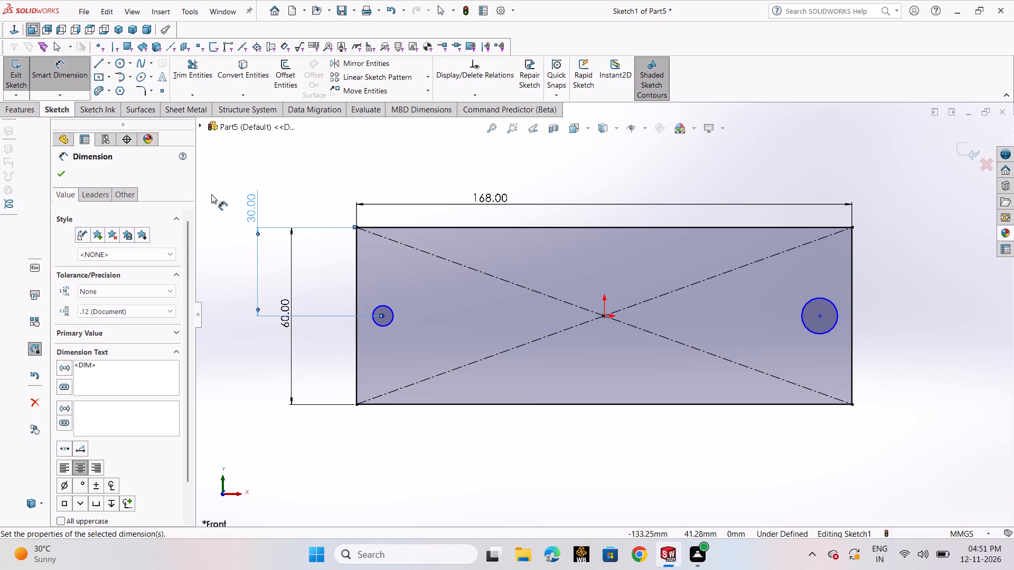
click(211, 194)
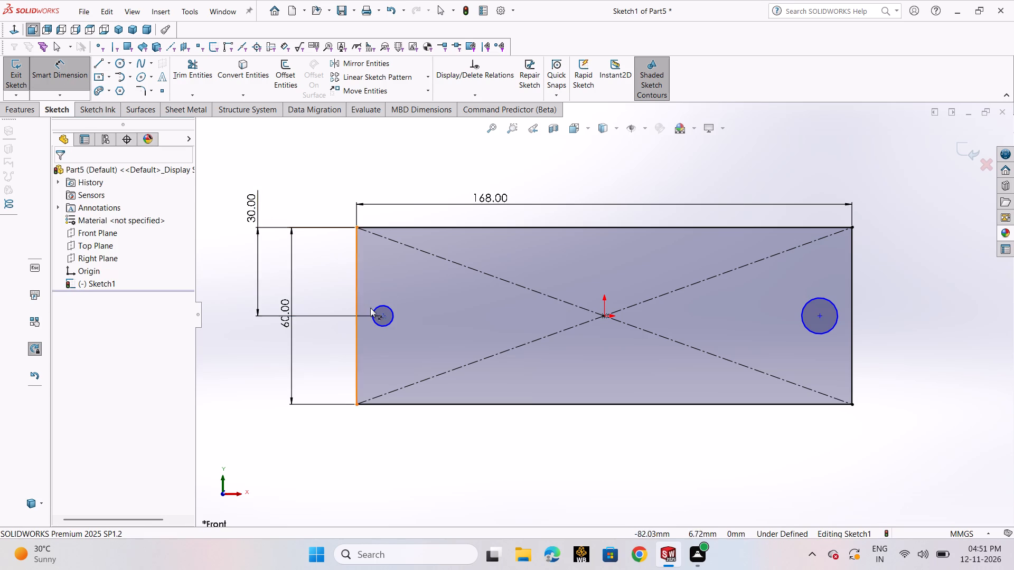
click(382, 317)
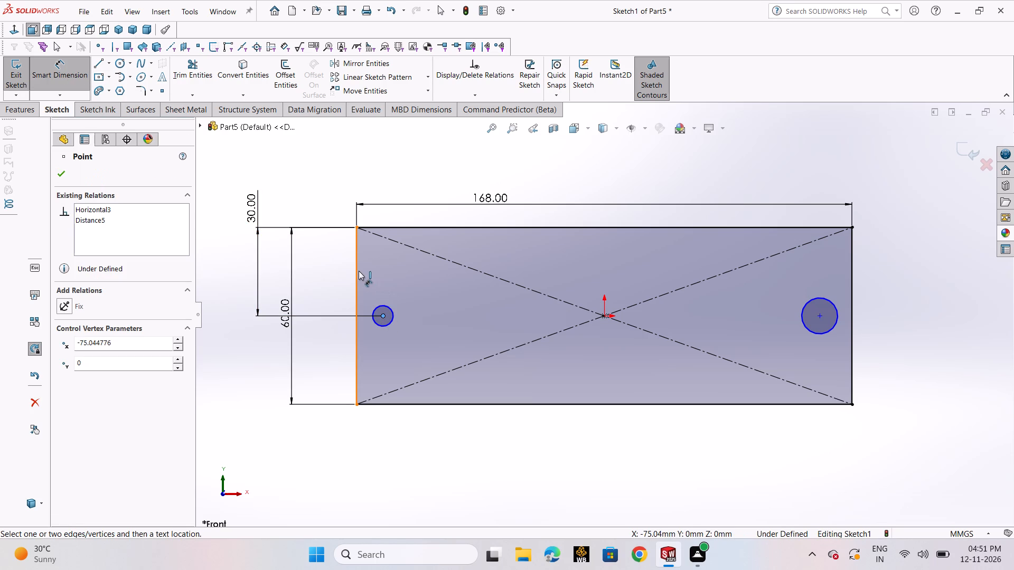
click(359, 271)
click(378, 173)
text(15)
key(Return)
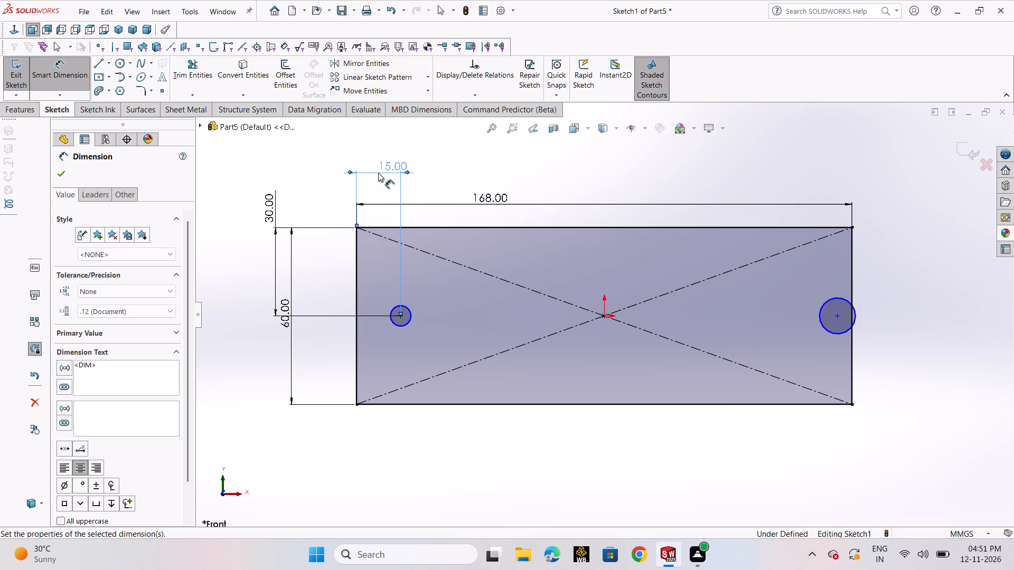
click(60, 175)
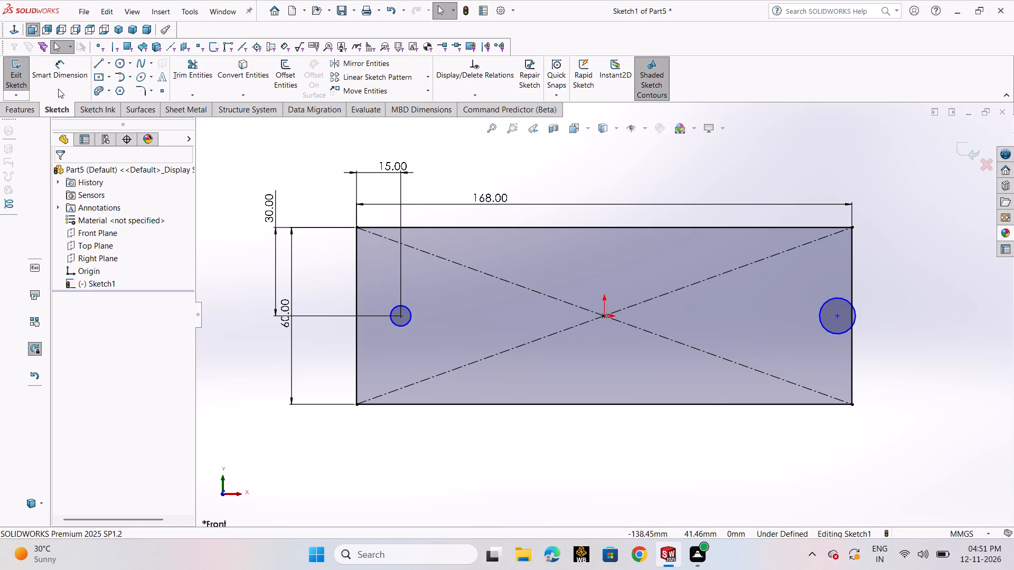
Dimension both circles to a diameter of 12 mm.
click(58, 79)
click(397, 327)
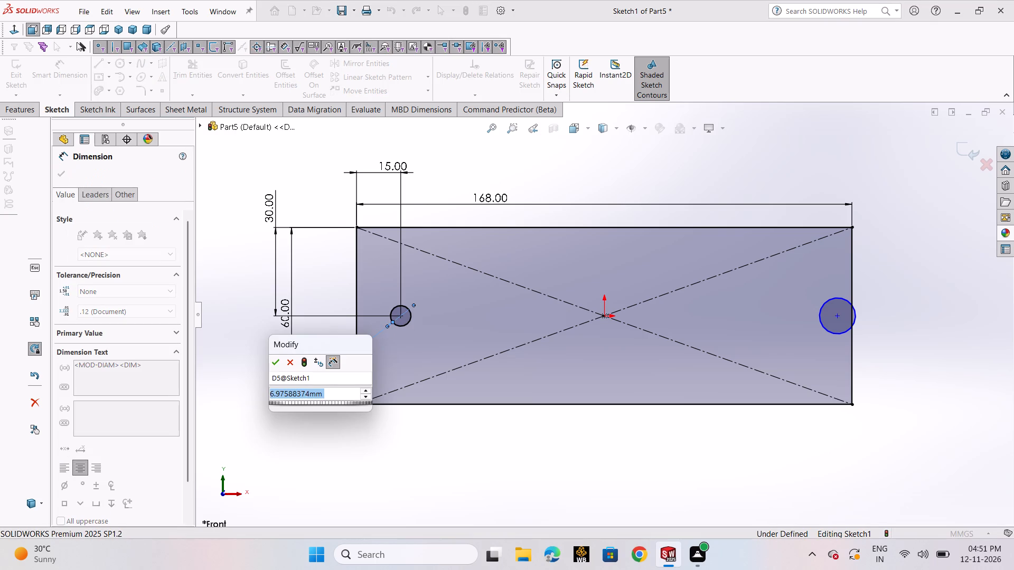
text(12)
key(Return)
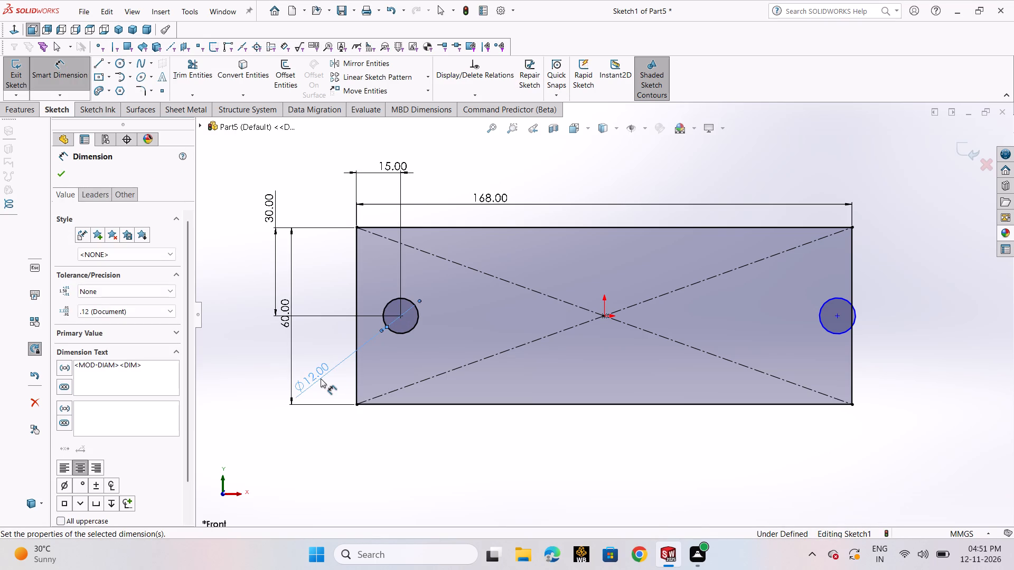
click(838, 334)
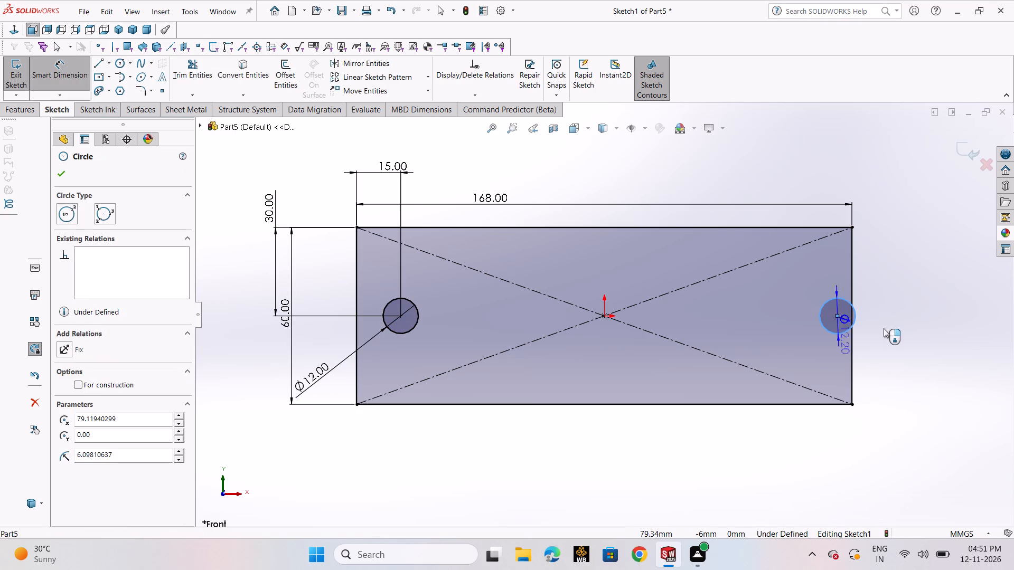
click(893, 328)
text(12)
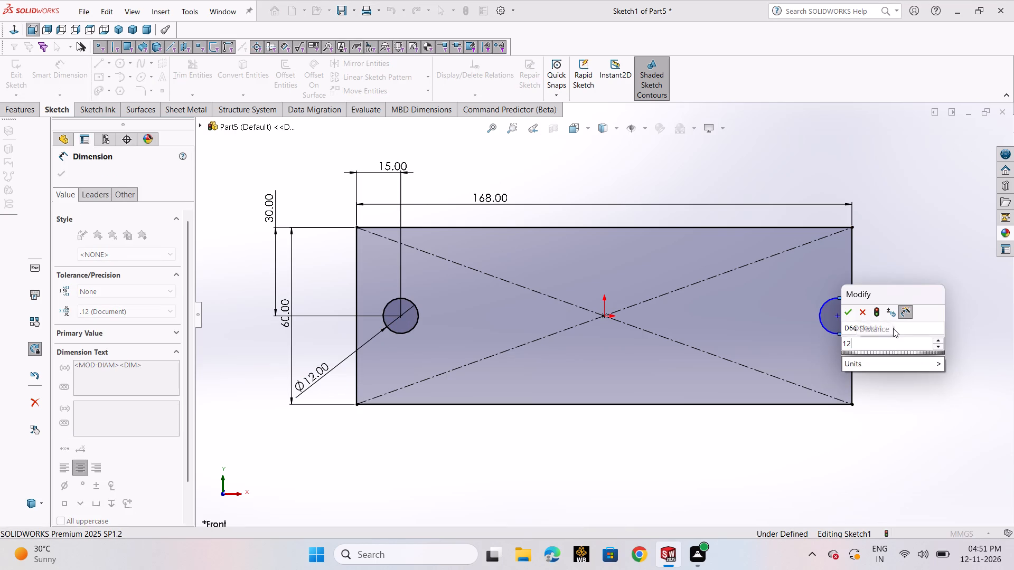
key(Return)
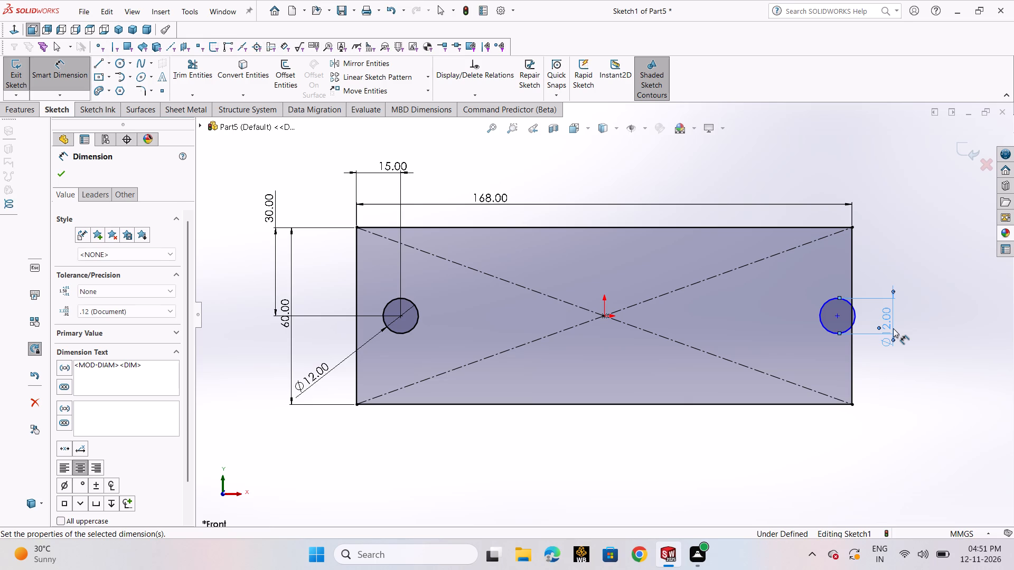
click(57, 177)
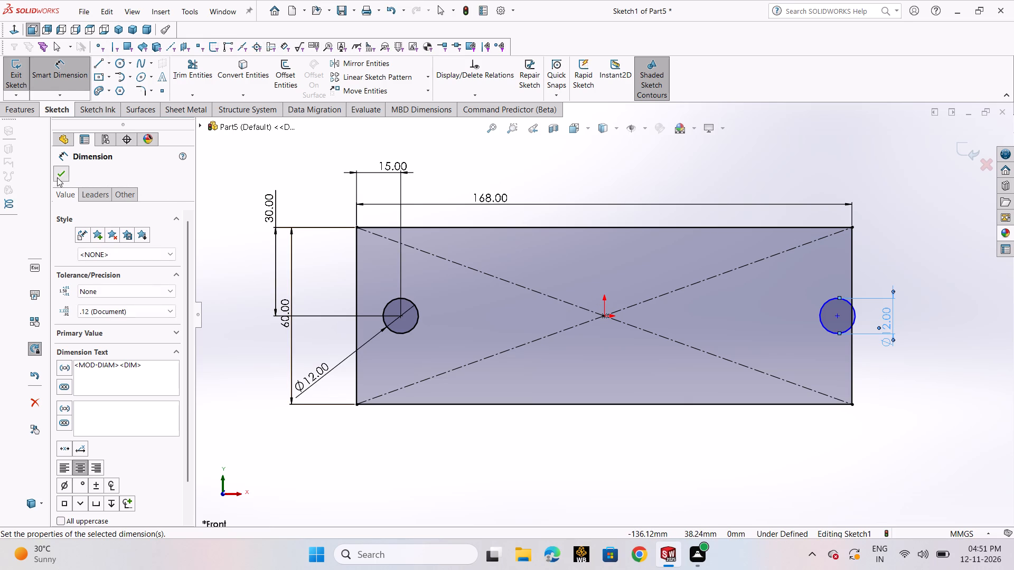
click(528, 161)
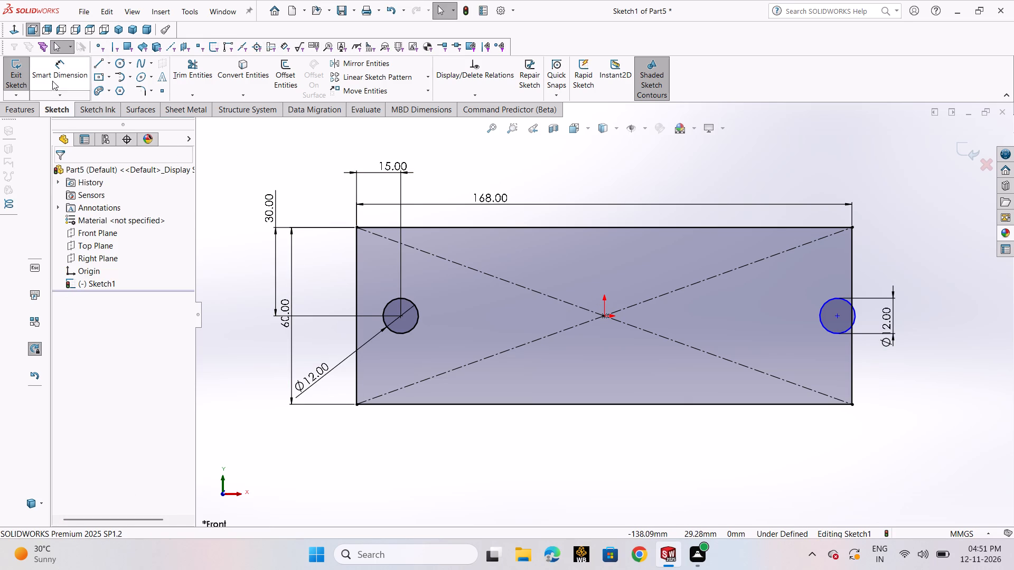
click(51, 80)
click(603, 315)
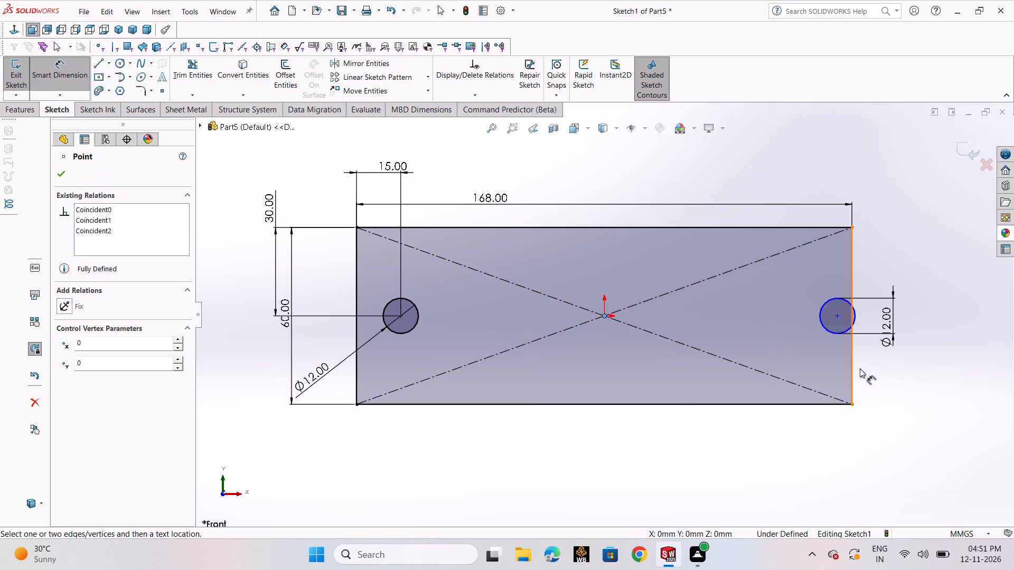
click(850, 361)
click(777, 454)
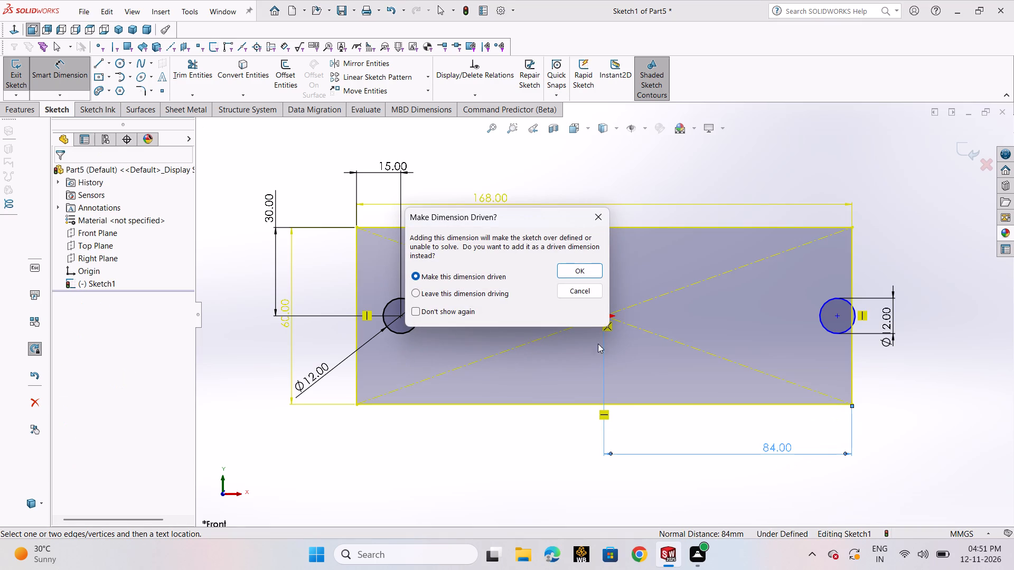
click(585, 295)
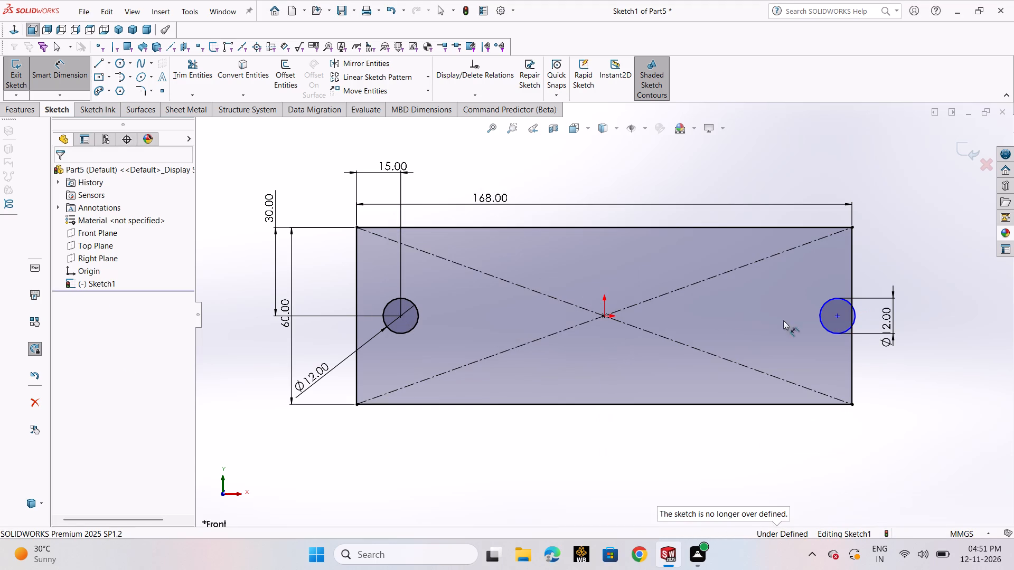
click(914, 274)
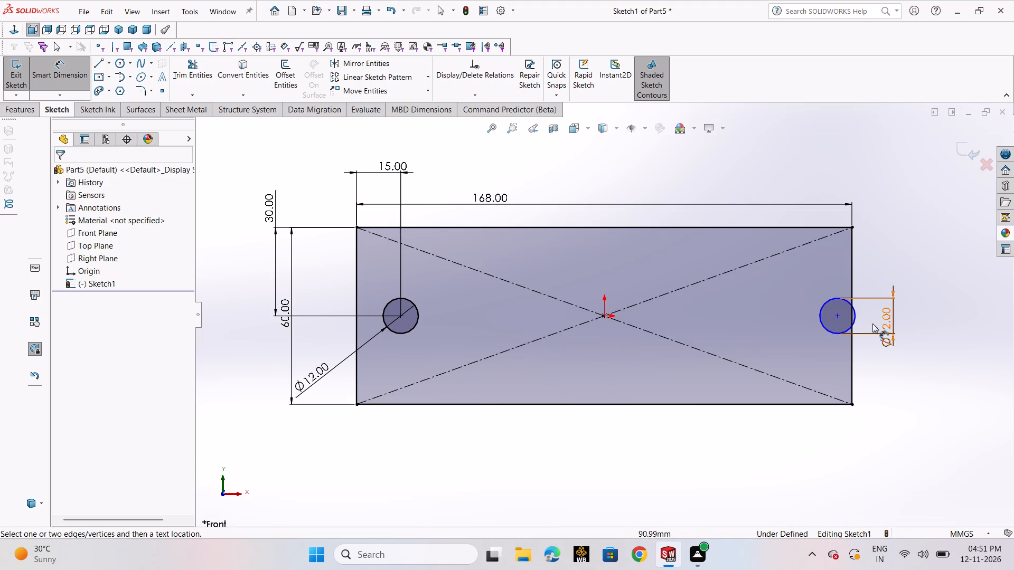
Dimension the right circle's centre 15 mm from the rectangle's right edge.
click(836, 318)
click(850, 255)
click(819, 172)
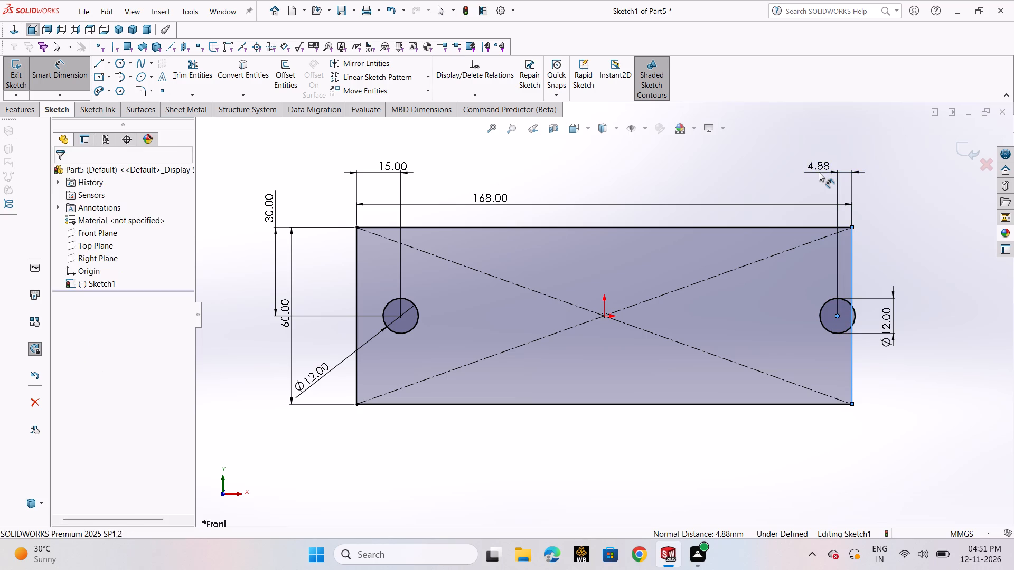
text(15)
key(Return)
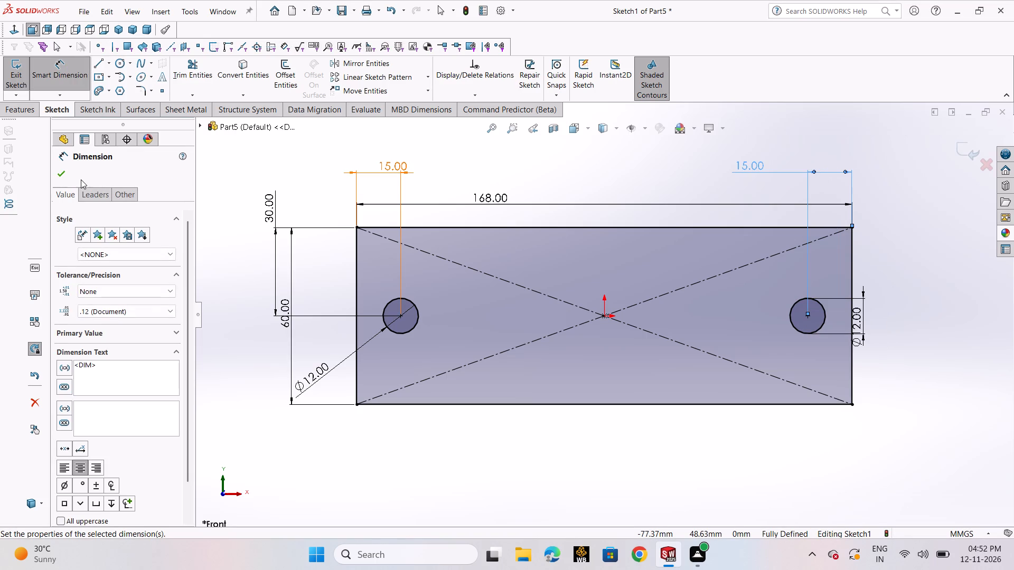
click(67, 179)
Apply a 9 mm Sketch Fillet to all four corners of the rectangle.
scroll(450, 284, up, 2)
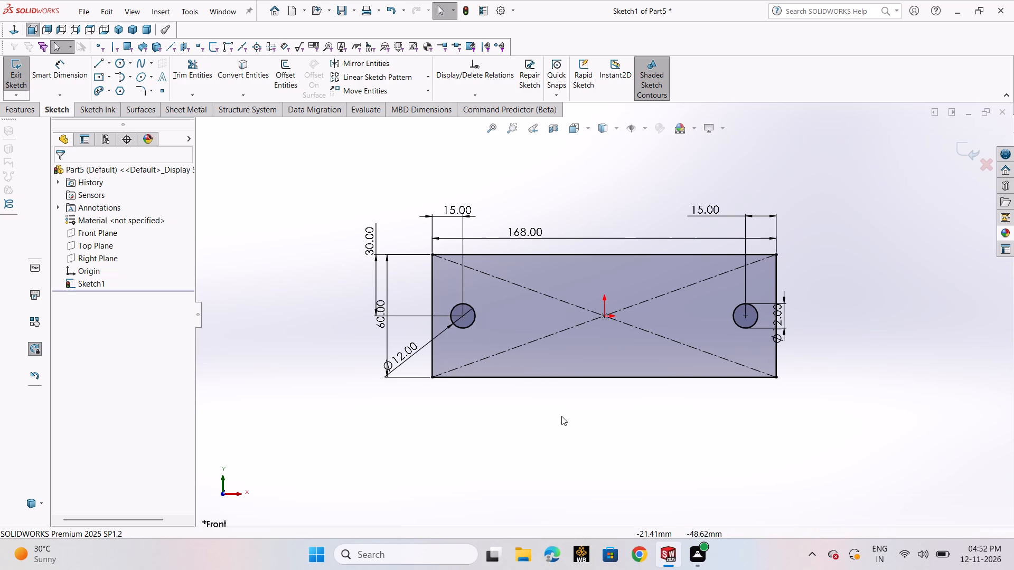
click(137, 90)
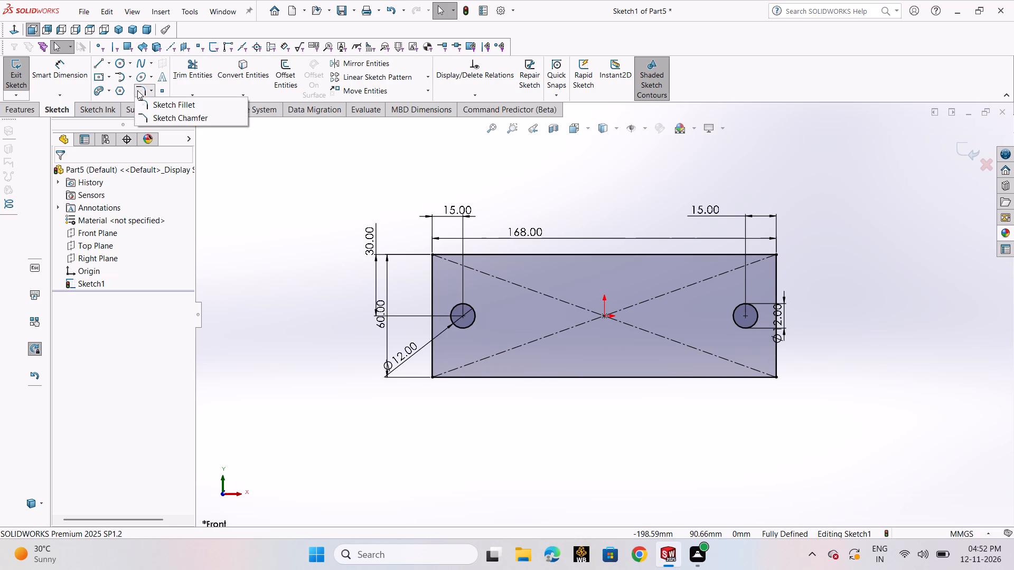
click(143, 101)
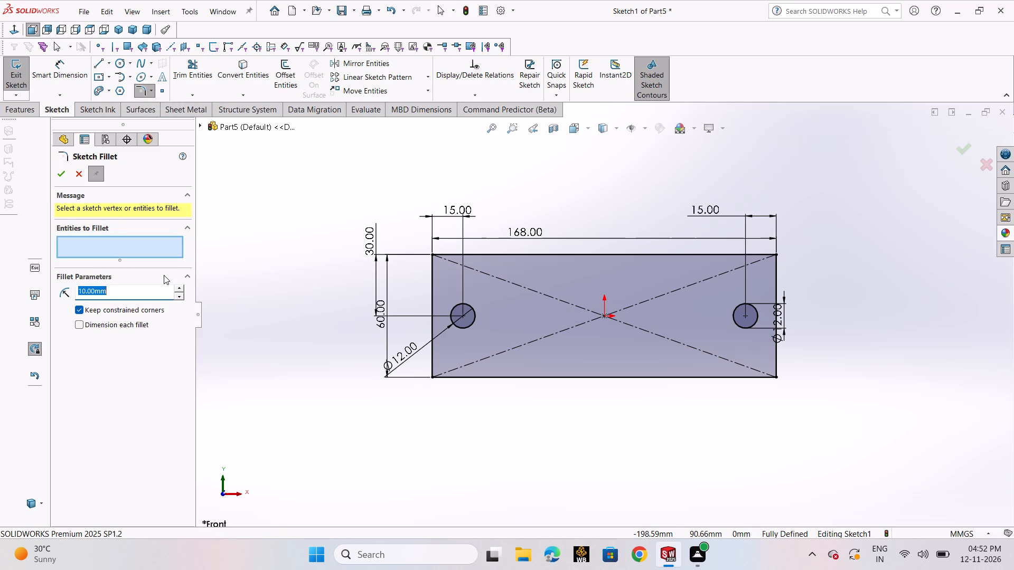
key(9)
key(Return)
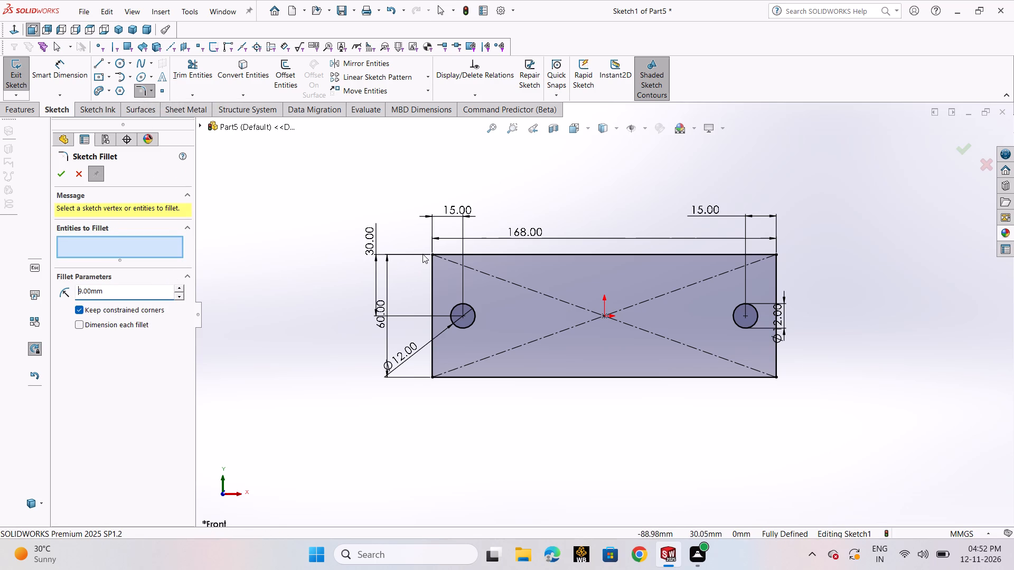
click(431, 254)
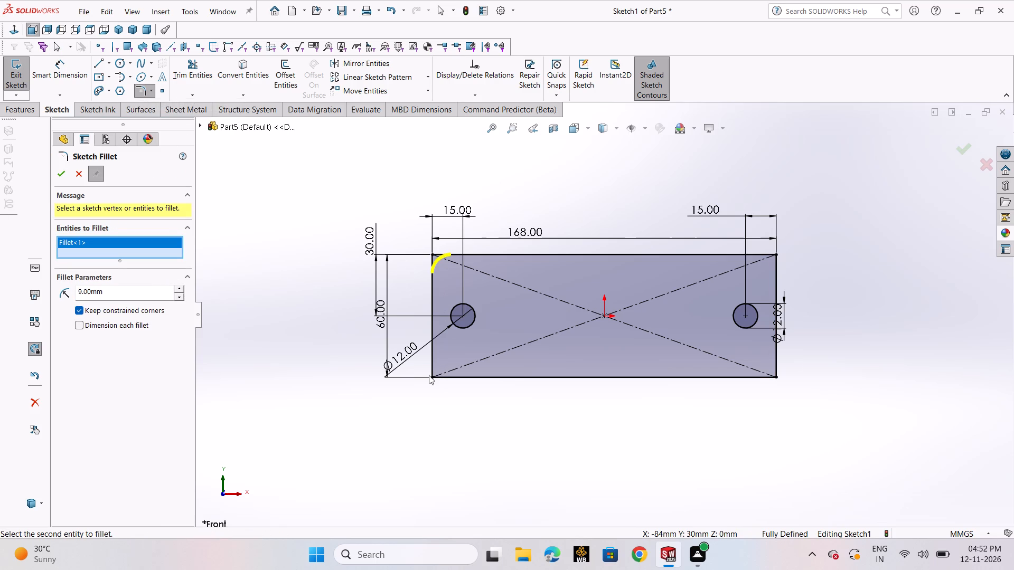
click(431, 377)
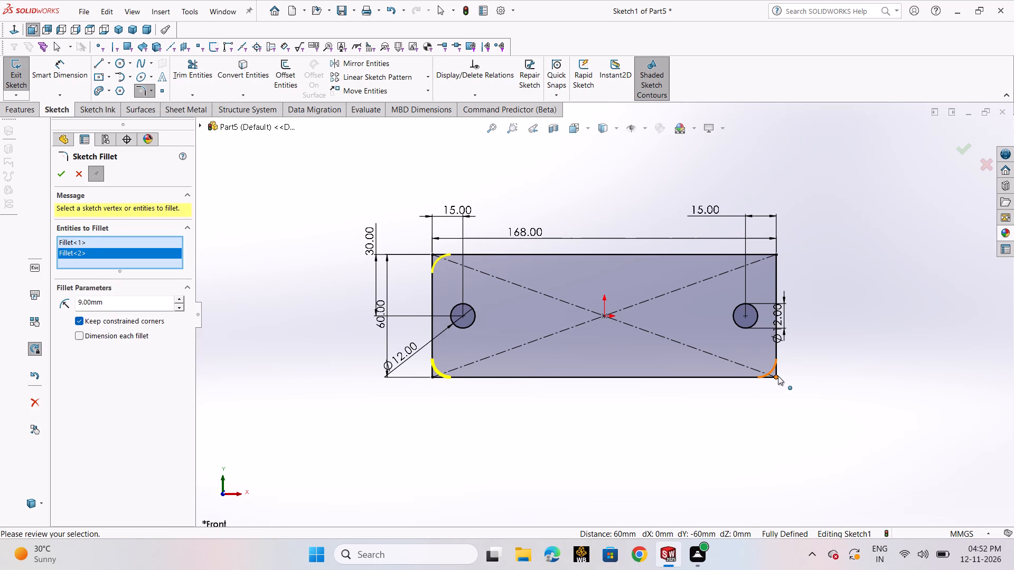
click(778, 376)
click(778, 254)
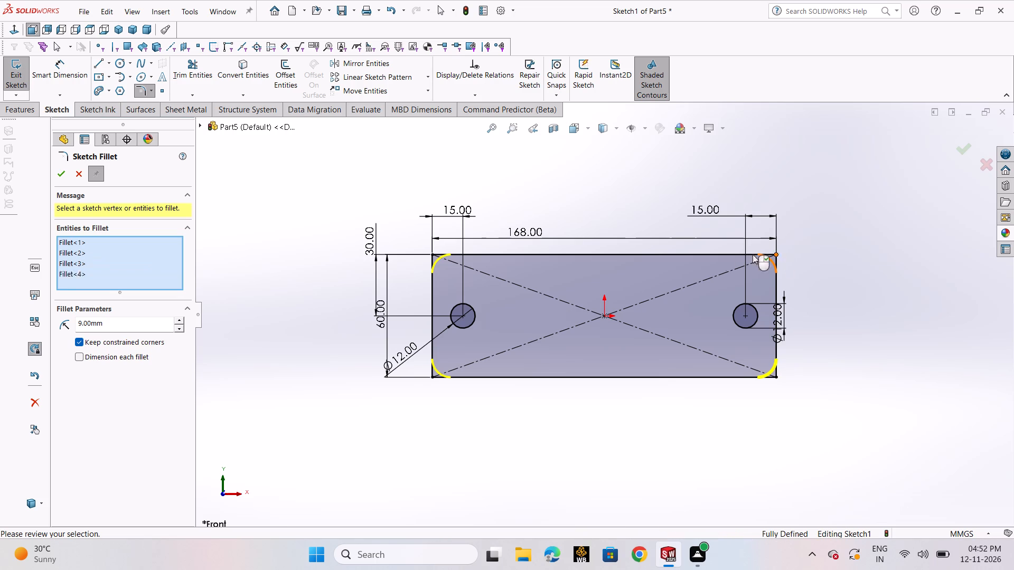
click(53, 175)
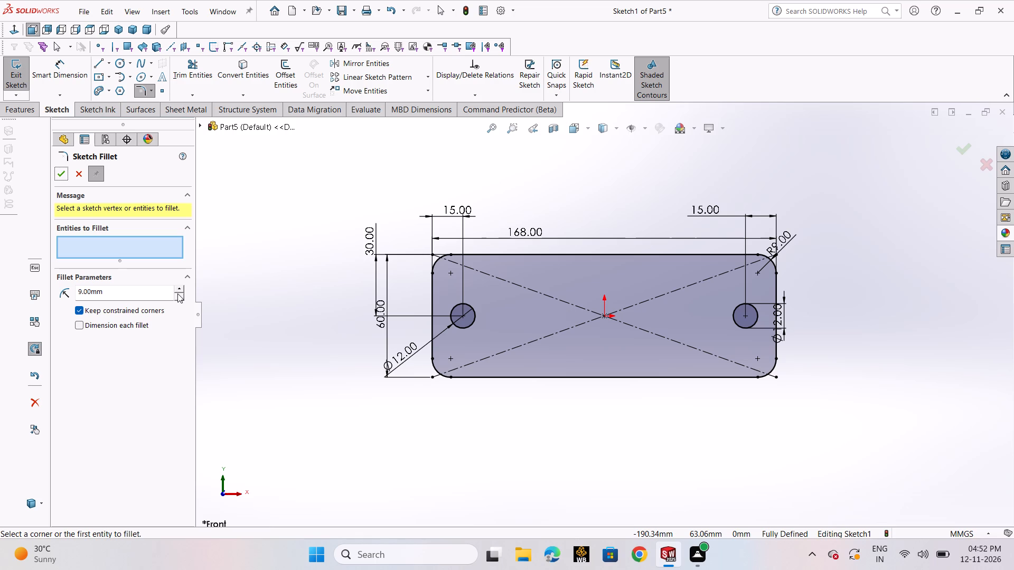
click(64, 174)
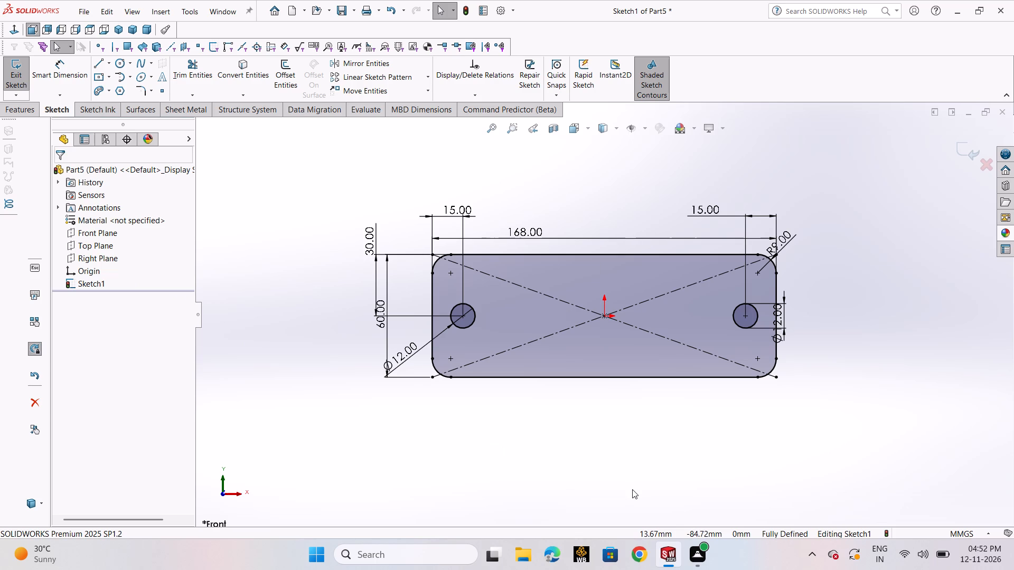
Exit the sketch and extrude the filleted rectangle with its two holes as a 15 mm Blind boss.
click(847, 376)
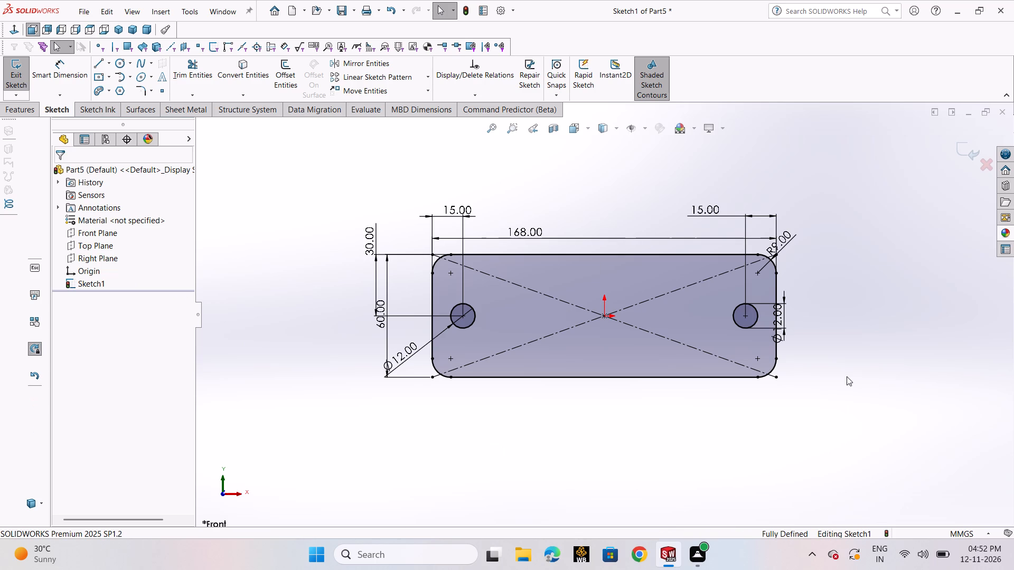
click(970, 157)
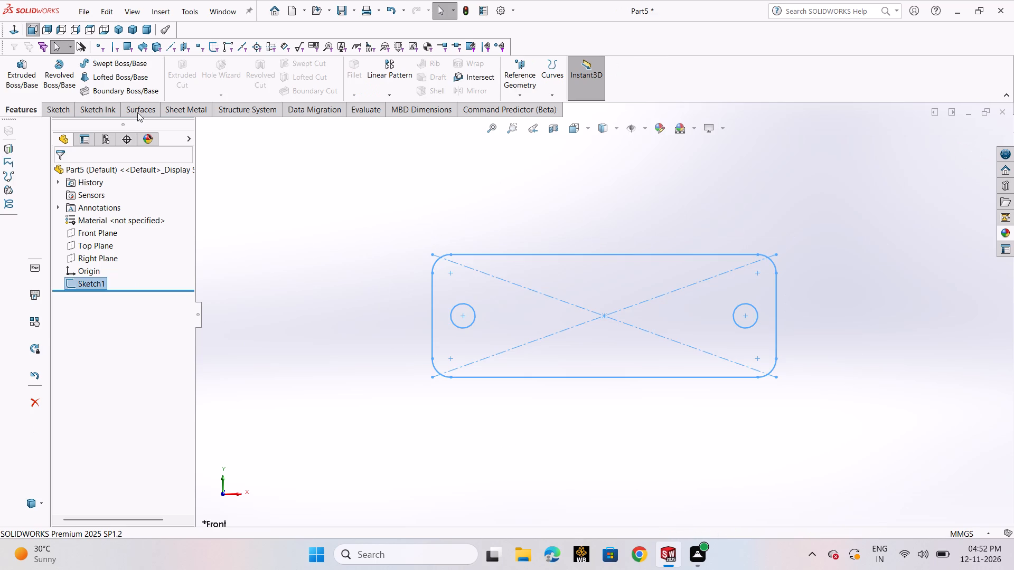
click(14, 74)
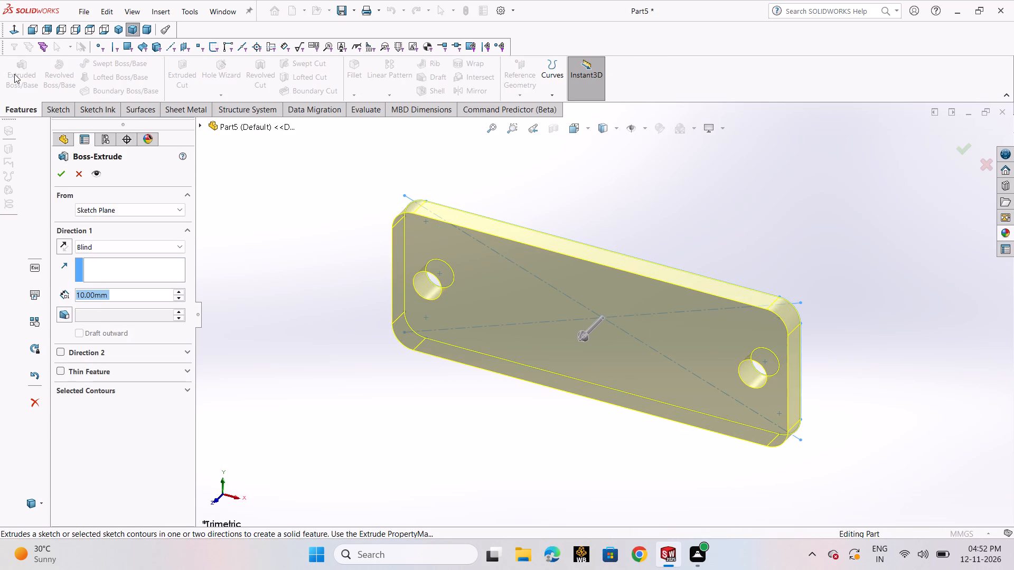
text(15)
key(Return)
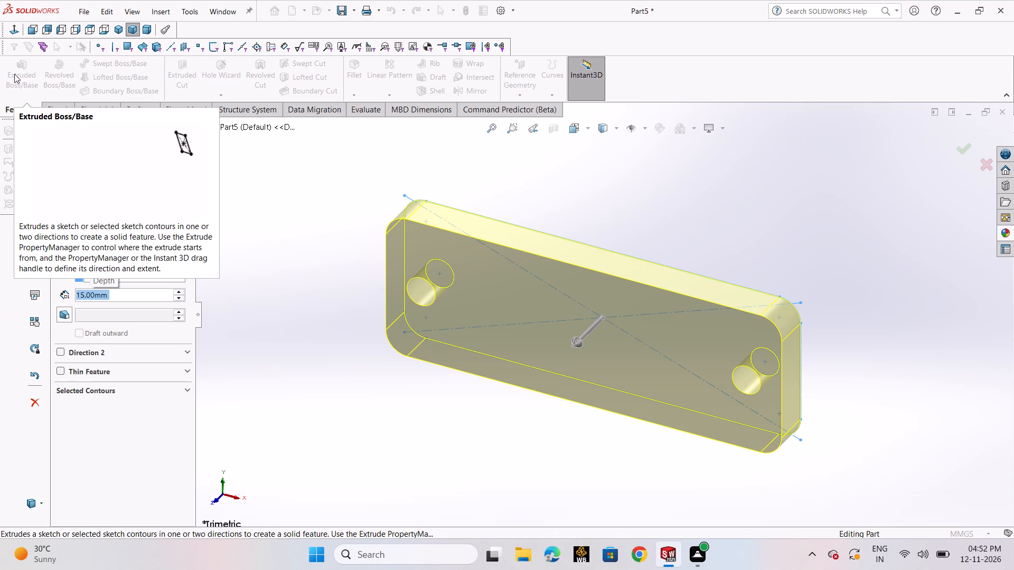
click(59, 175)
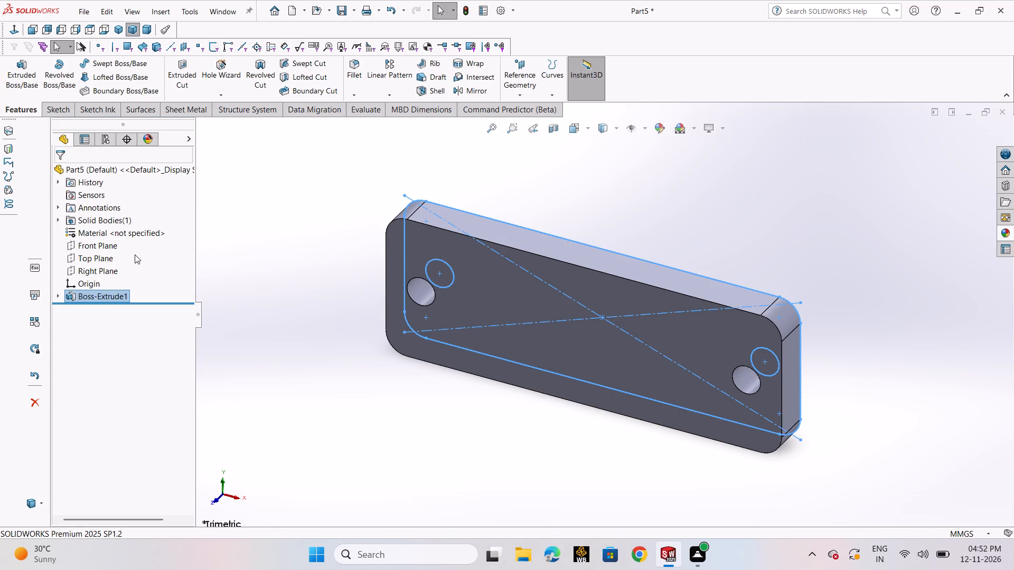
click(233, 278)
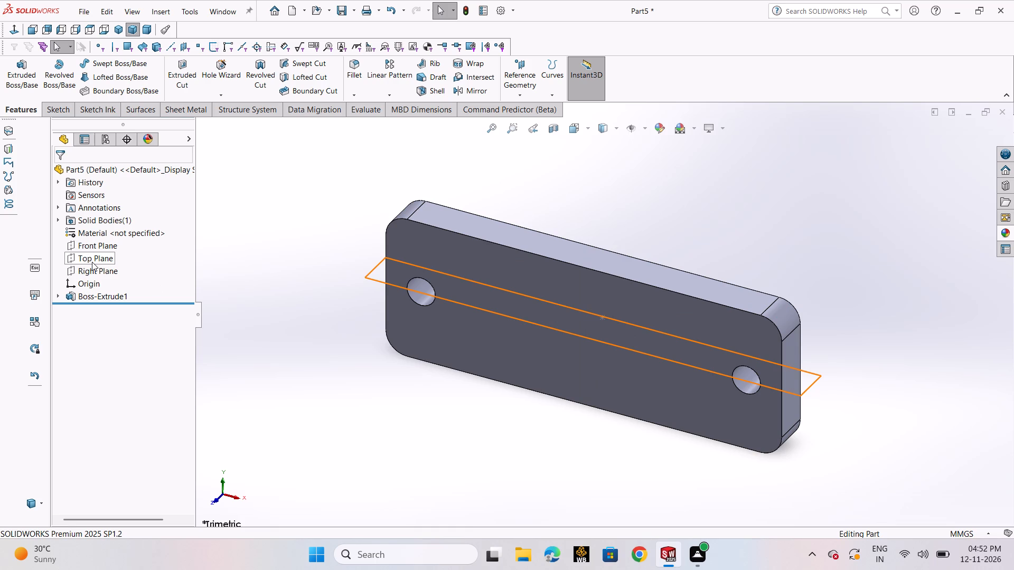
Start a new sketch on the Top Plane.
click(54, 293)
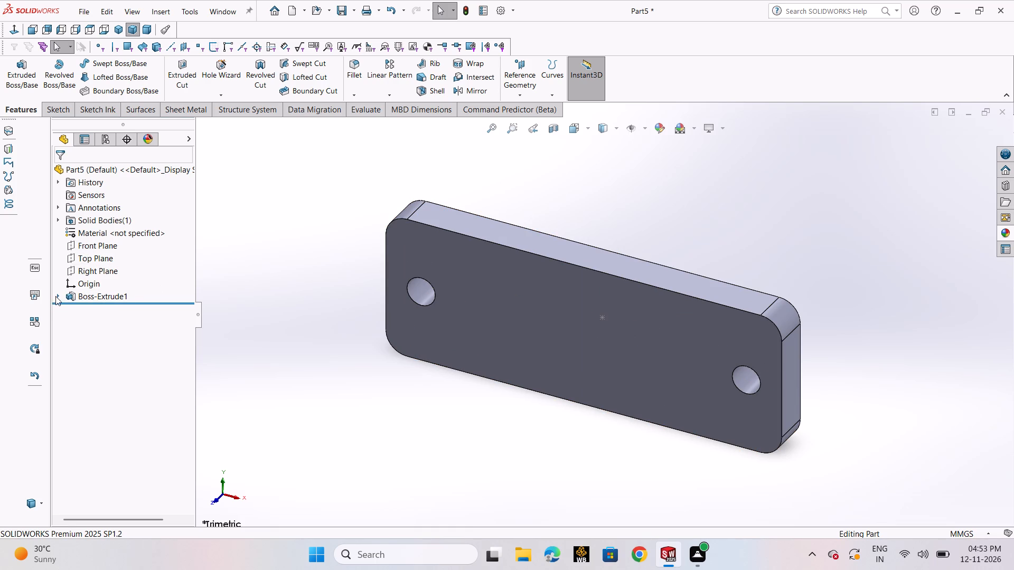
click(93, 259)
click(106, 243)
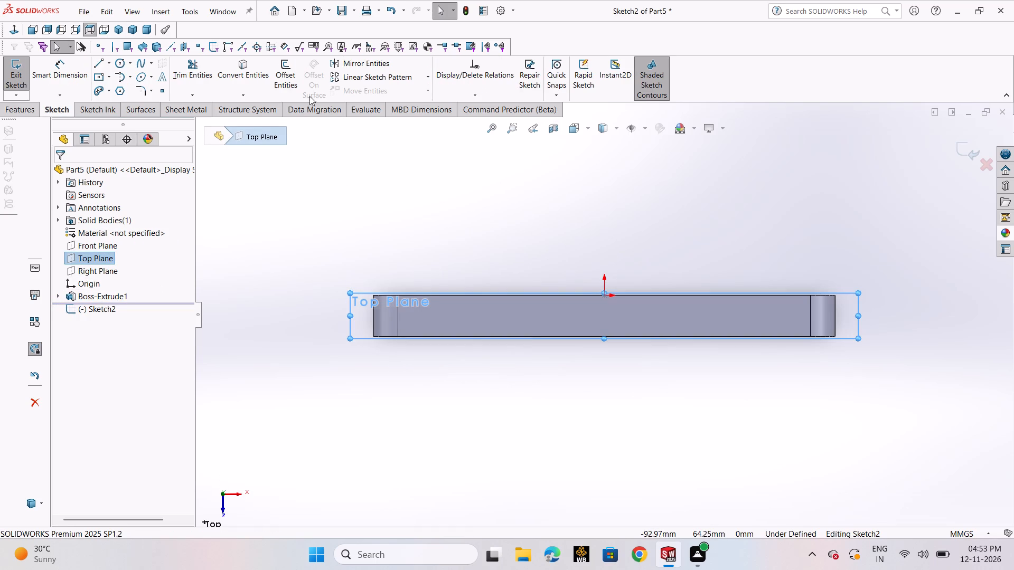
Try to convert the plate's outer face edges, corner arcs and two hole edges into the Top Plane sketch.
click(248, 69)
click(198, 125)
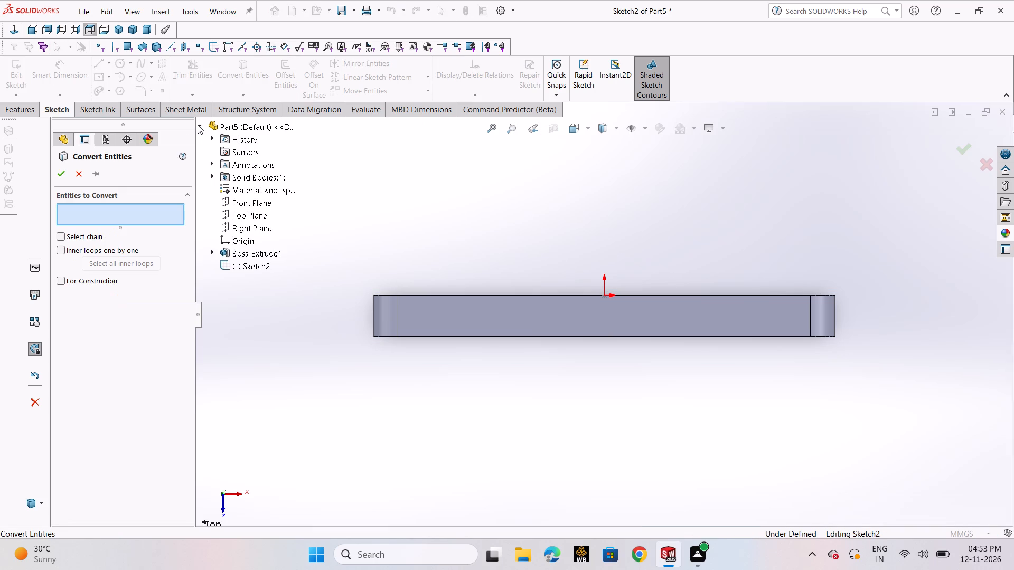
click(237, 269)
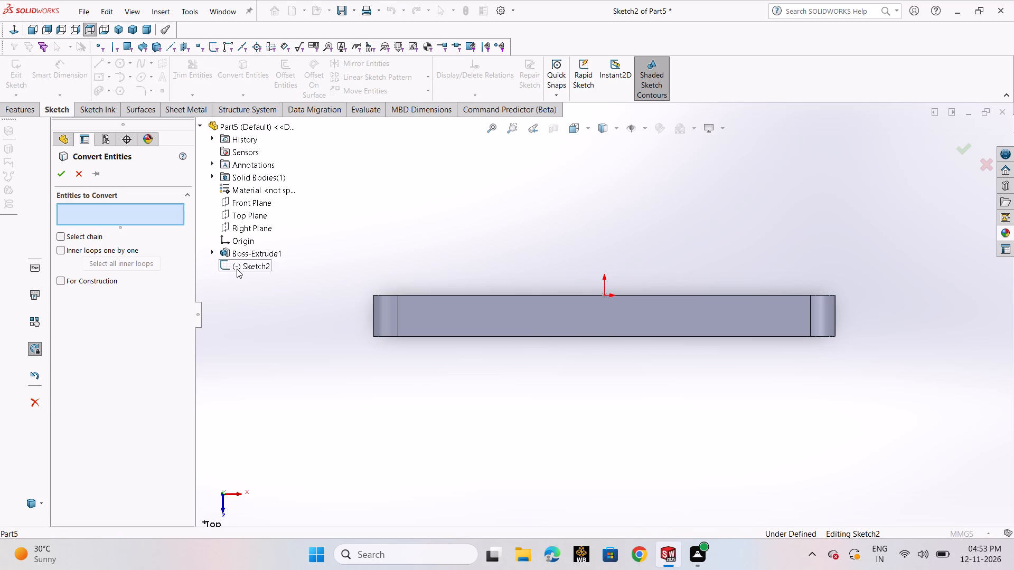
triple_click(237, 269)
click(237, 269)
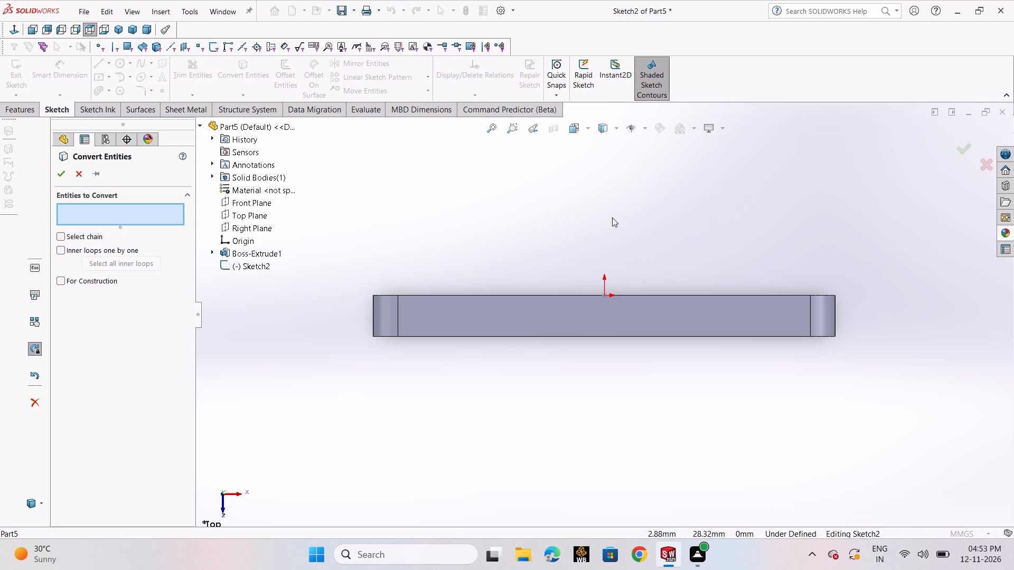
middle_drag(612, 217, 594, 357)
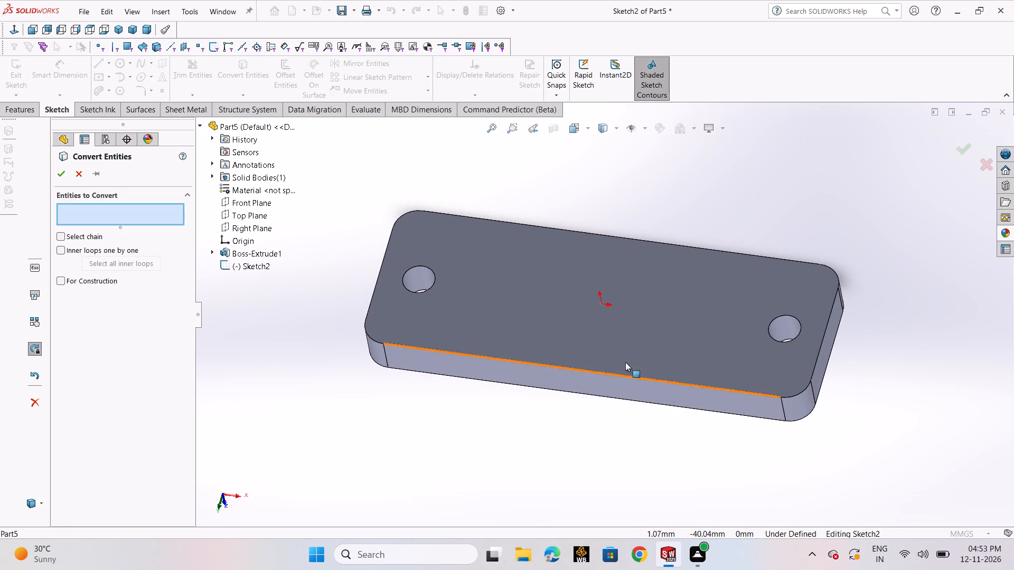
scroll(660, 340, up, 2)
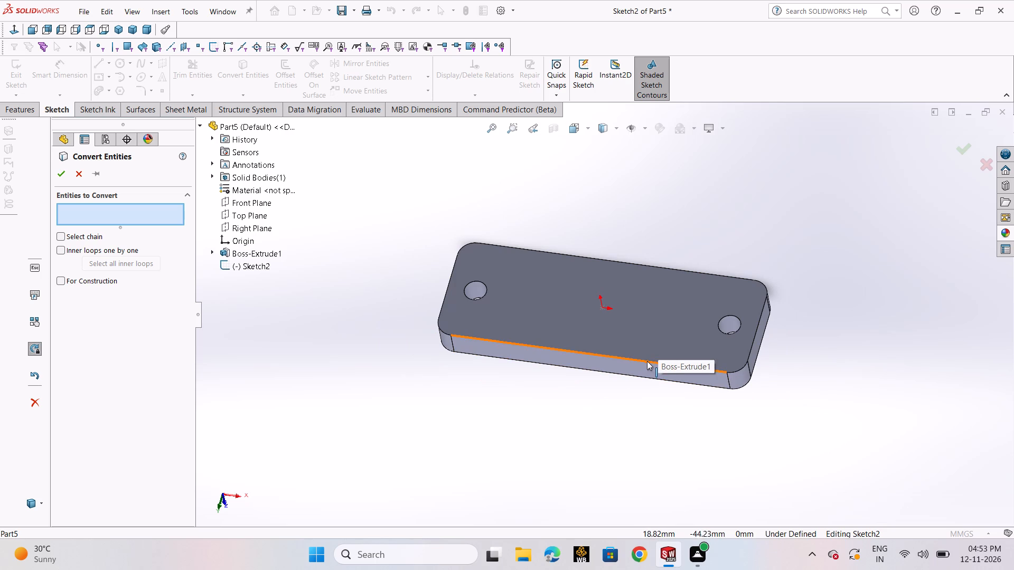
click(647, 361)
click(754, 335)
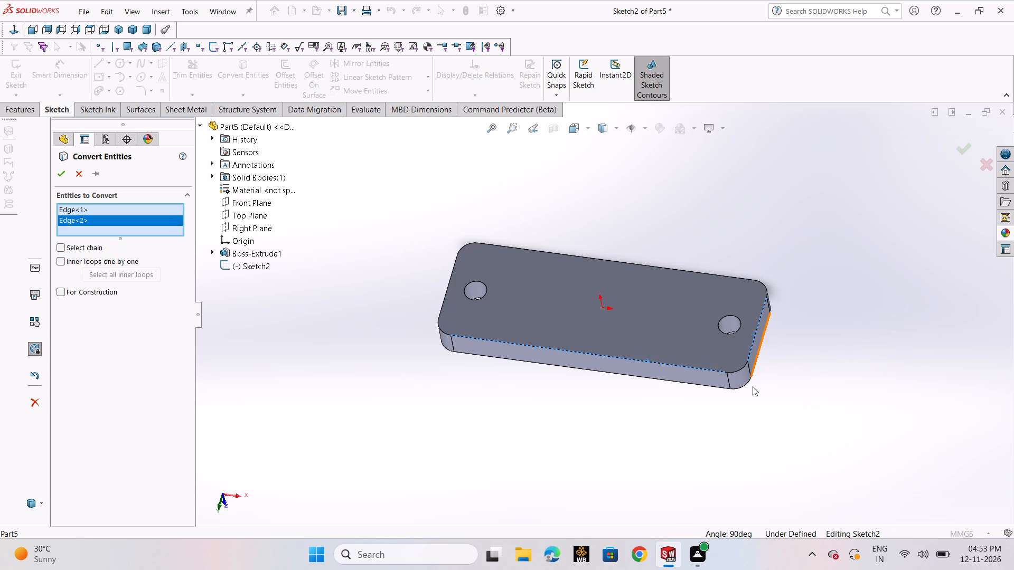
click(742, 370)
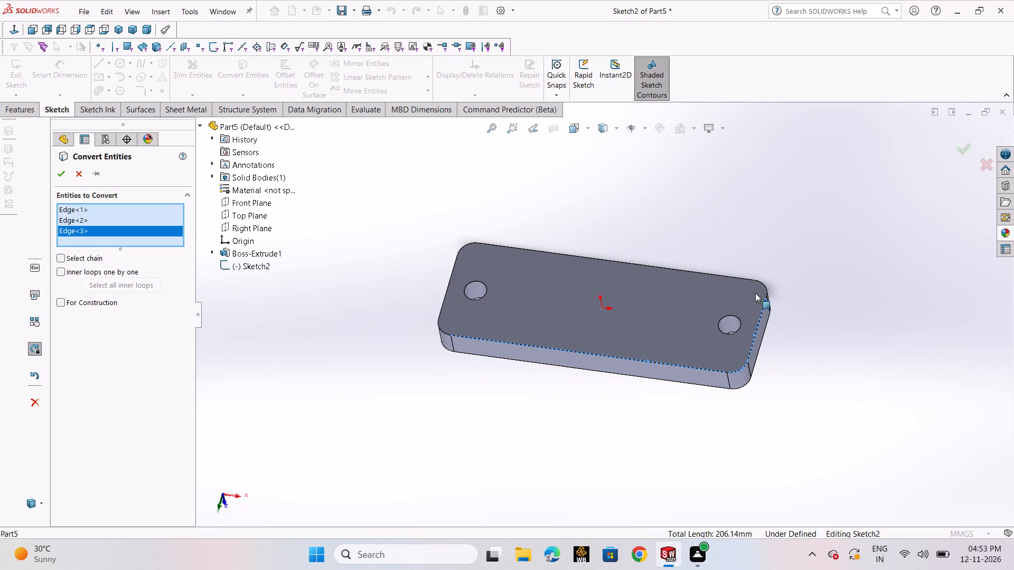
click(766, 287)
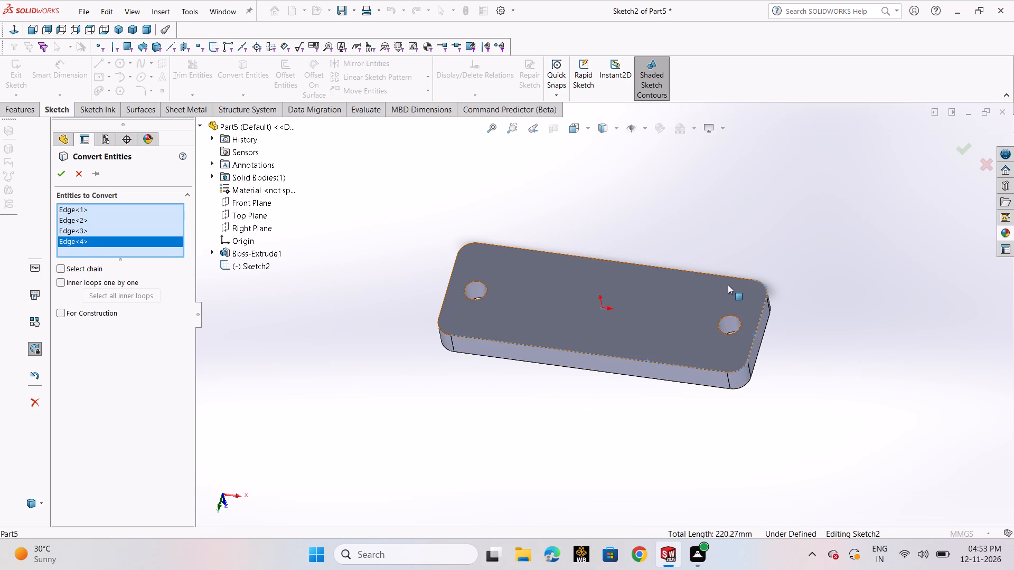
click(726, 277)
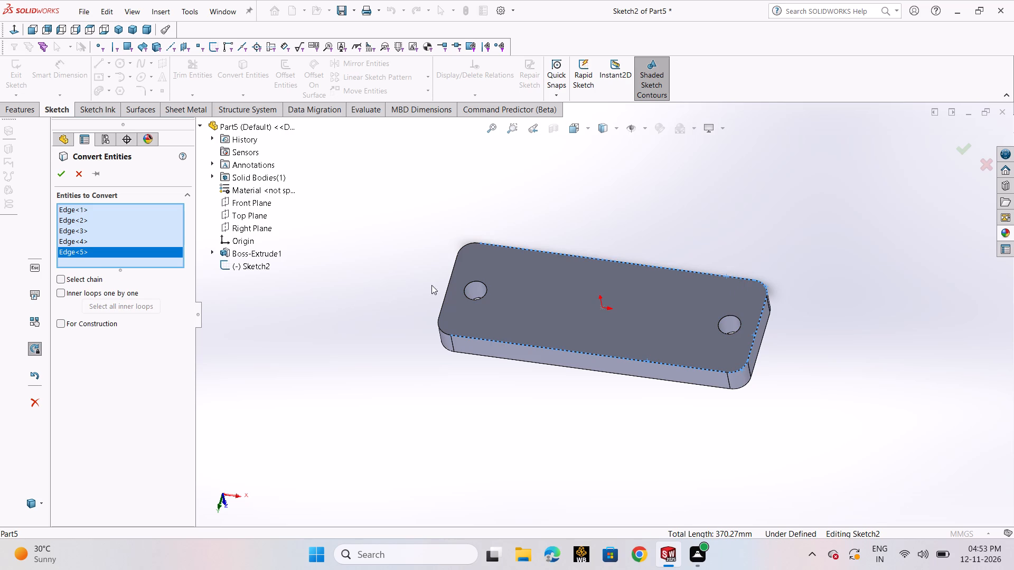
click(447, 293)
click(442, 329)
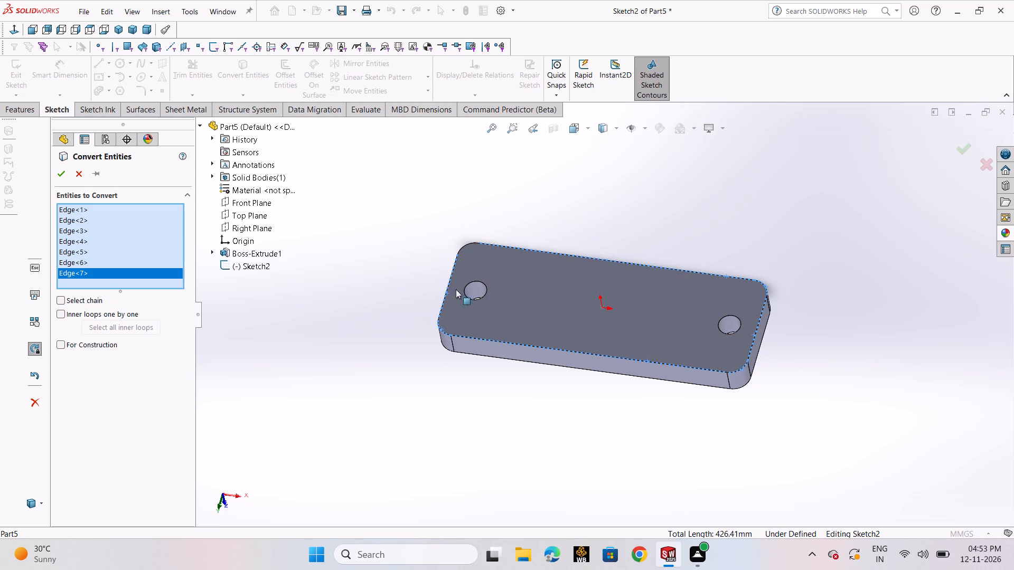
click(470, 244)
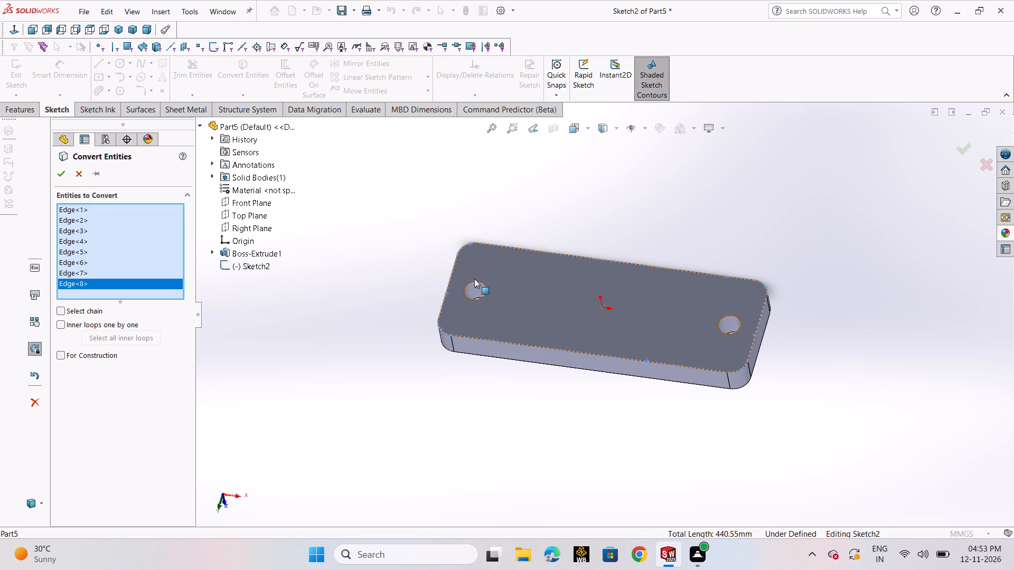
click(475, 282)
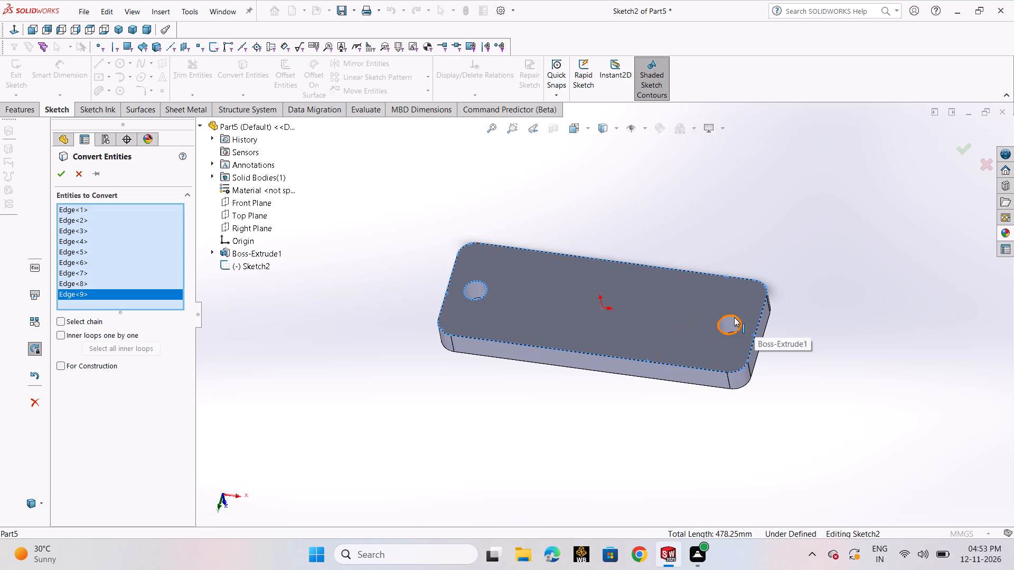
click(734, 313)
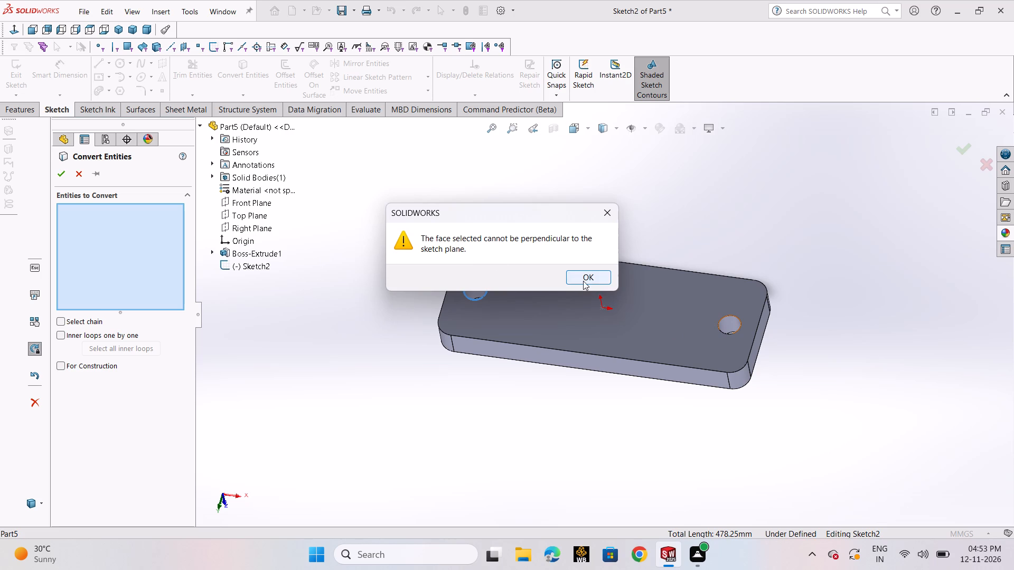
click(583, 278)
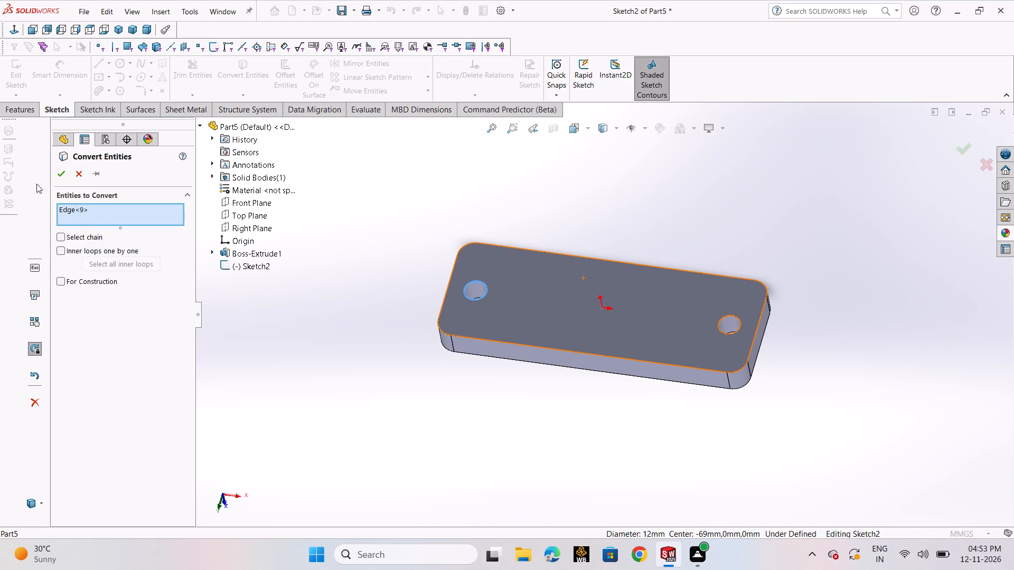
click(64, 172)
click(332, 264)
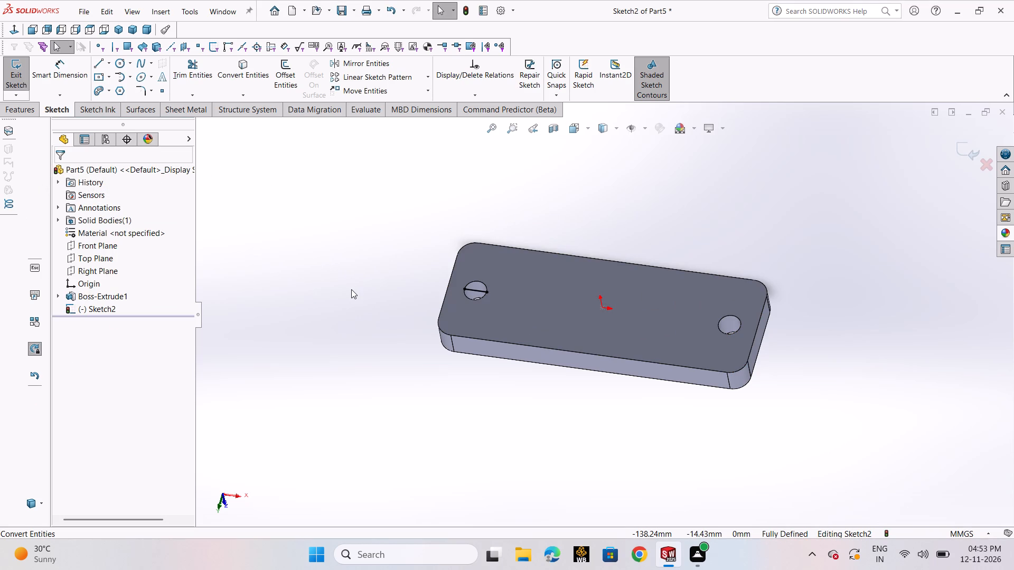
Undo the converted geometry, the Top Plane sketch, the boss extrusion and the corner fillets.
key(ctrl+z)
key(ctrl+z)
key(ctrl+z)
ctrl+click(351, 289)
key(ctrl+z)
ctrl+click(351, 289)
key(ctrl+z)
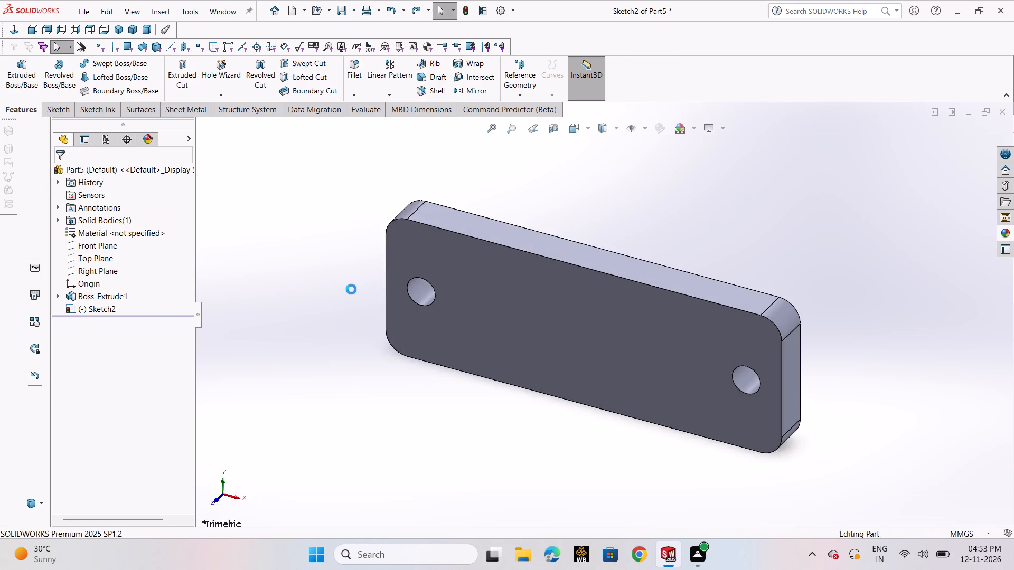
key(ctrl+z)
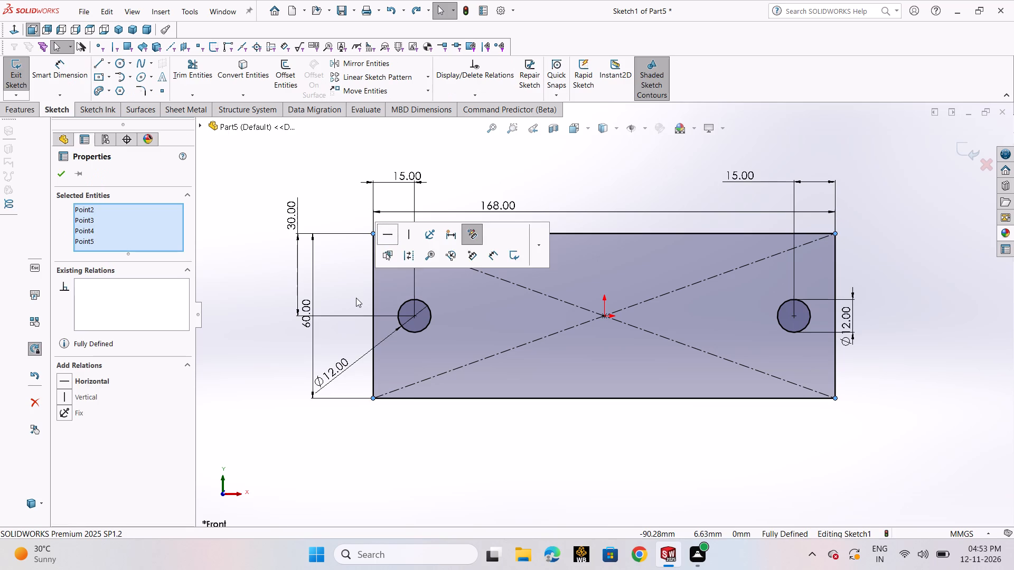
Undo the circle dimensions, both circles and the rectangle's 60 mm height in the first sketch.
ctrl+click(330, 157)
key(ctrl+z)
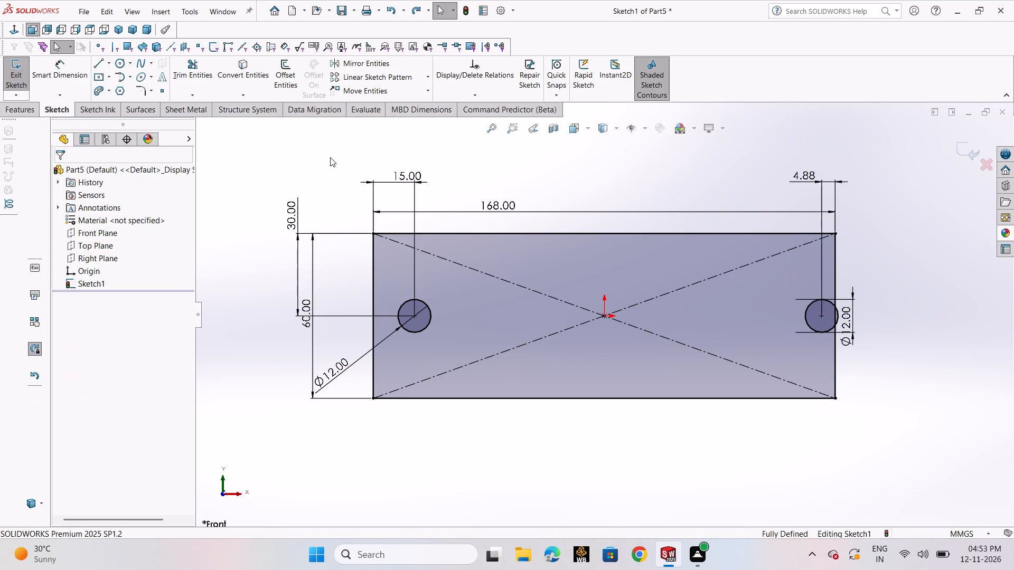
key(ctrl+z)
key(ctrl+z)
key(ctrl+z)
key(ctrl+z)
key(ctrl+z)
key(ctrl+z)
key(ctrl+z)
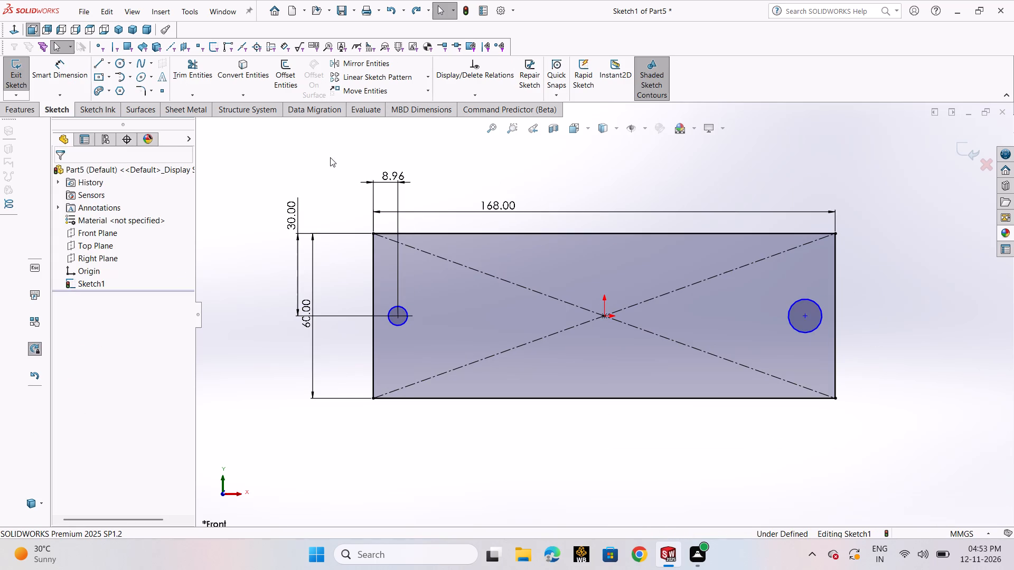
key(ctrl+z)
key(ctrl+z)
key(ctrl+z)
key(ctrl+z)
key(ctrl+z)
key(ctrl+z)
key(ctrl+z)
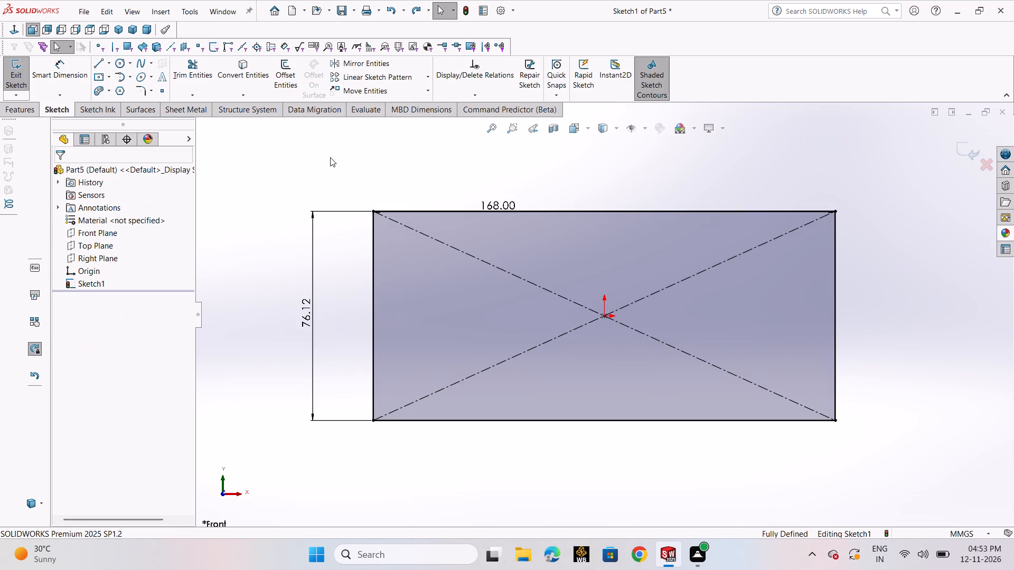
Delete the remaining centre rectangle with its dimensions and exit the sketch.
drag(263, 186, 890, 459)
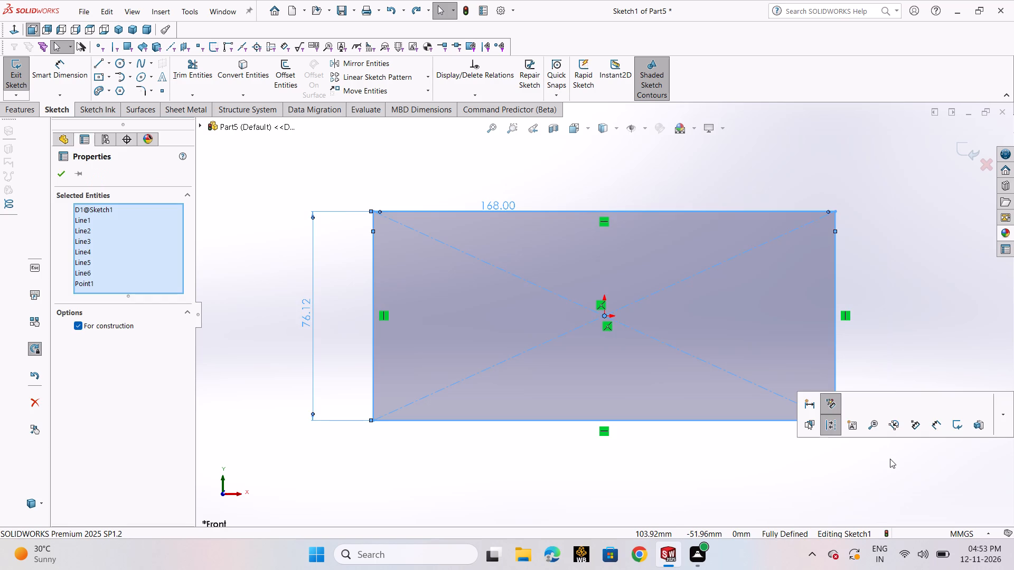
key(Delete)
click(955, 150)
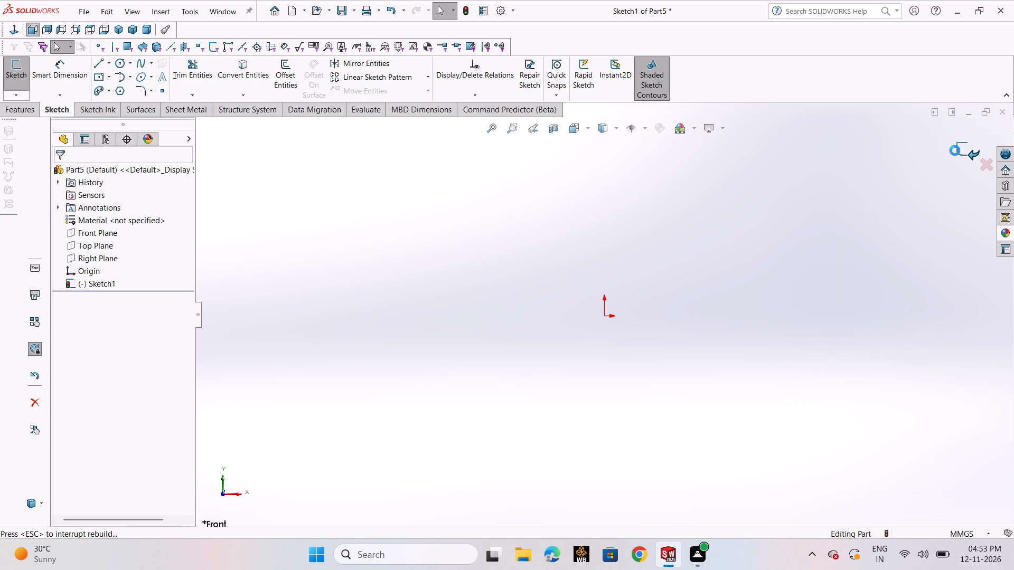
Start a sketch on the Top Plane and draw a centre rectangle about 254 mm wide from the origin.
click(101, 251)
click(121, 227)
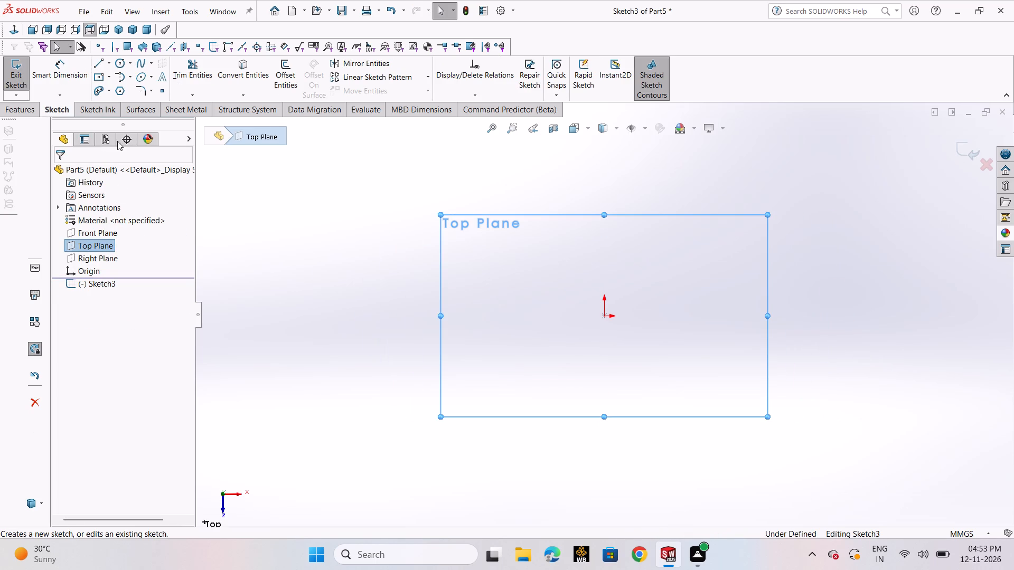
click(96, 78)
click(105, 102)
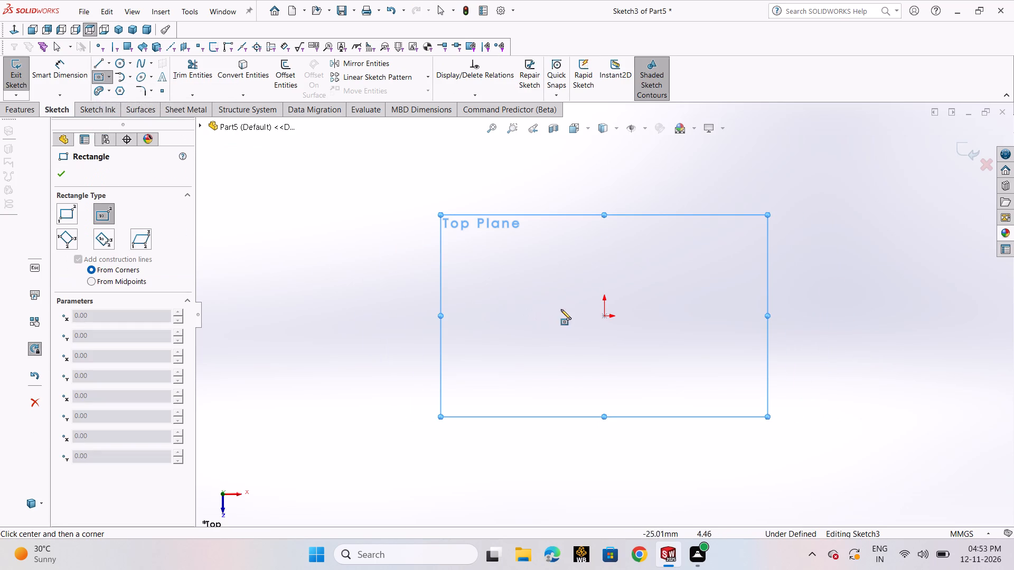
click(603, 317)
click(837, 416)
right_click(840, 410)
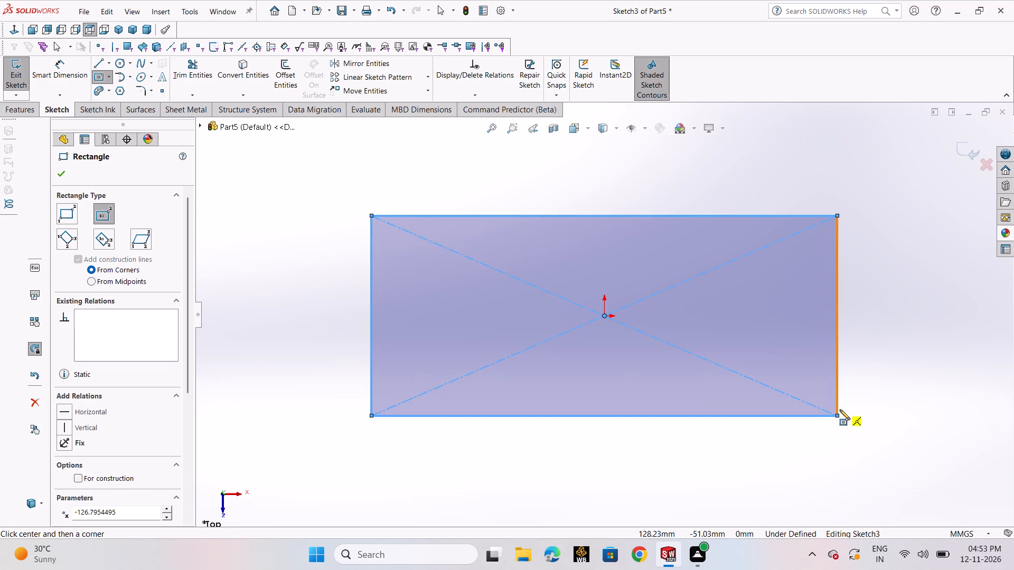
click(873, 421)
Dimension the rectangle 168 mm wide, entered as 138+30, and 60 mm high.
click(56, 85)
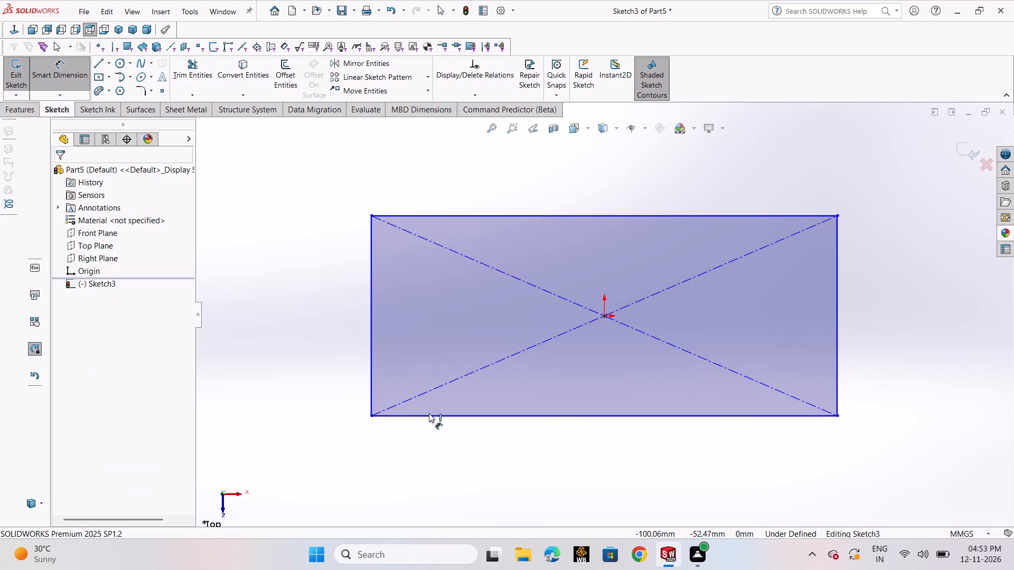
click(485, 414)
click(527, 486)
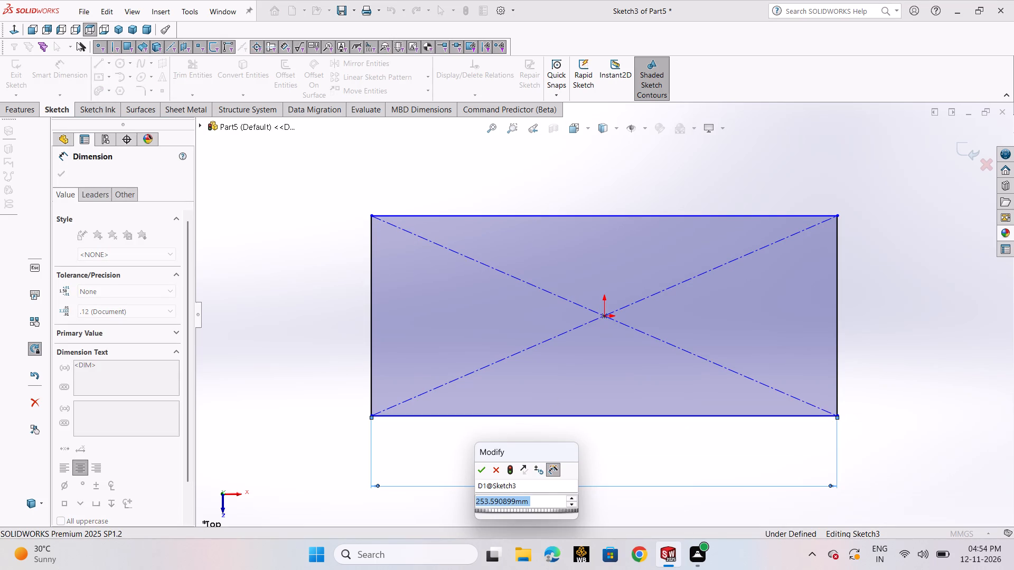
text(138+30)
key(Return)
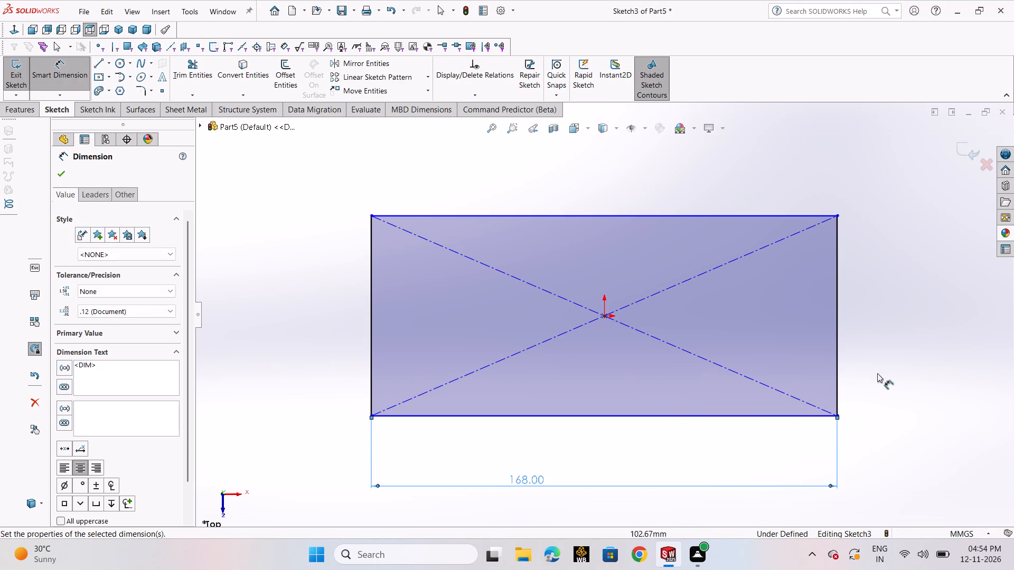
click(834, 335)
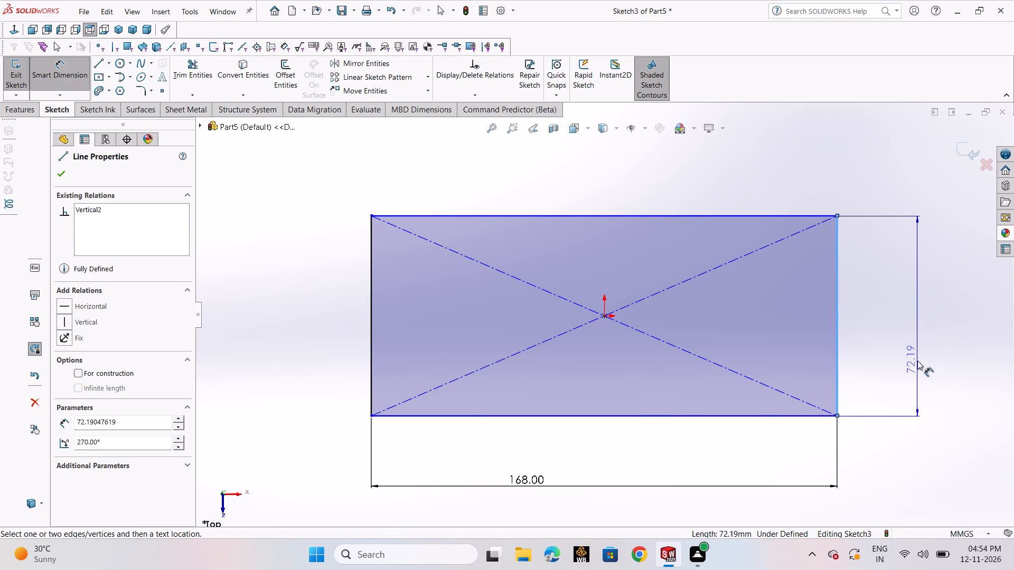
click(917, 363)
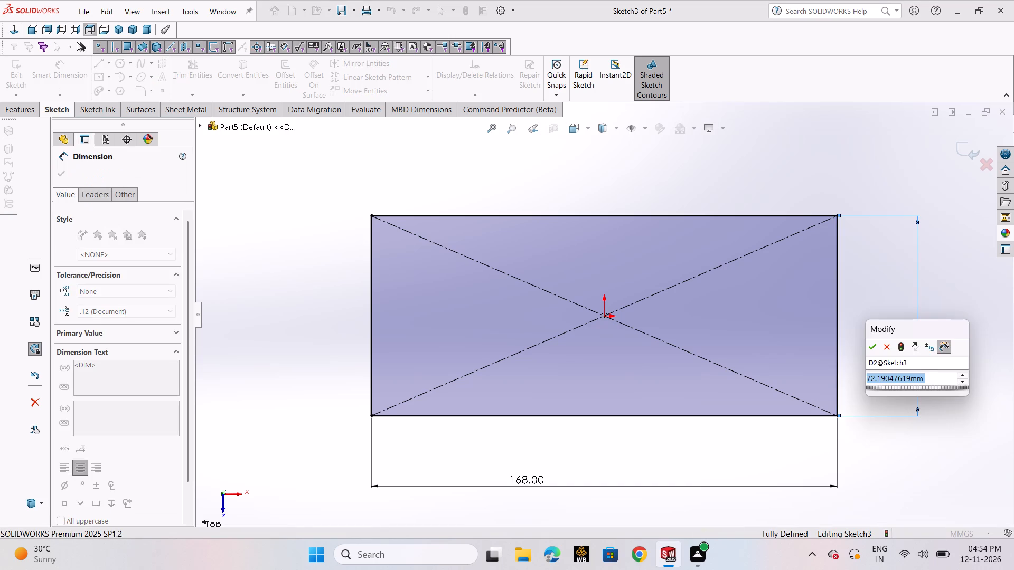
text(60)
key(Return)
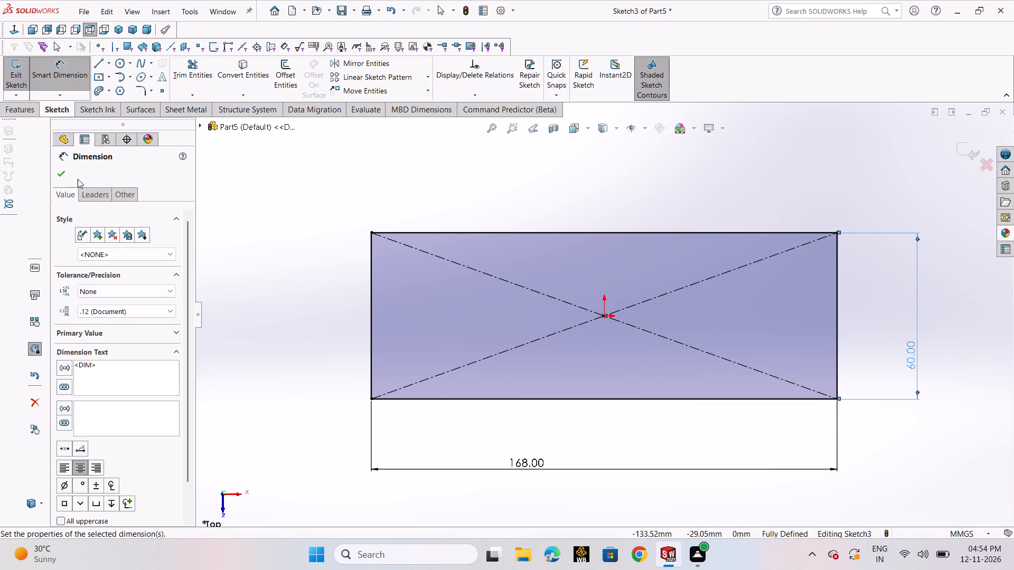
click(65, 175)
Sketch two circles level with the origin near the rectangle's short edges, radius about 6 mm on the left and 7 mm on the right.
click(117, 63)
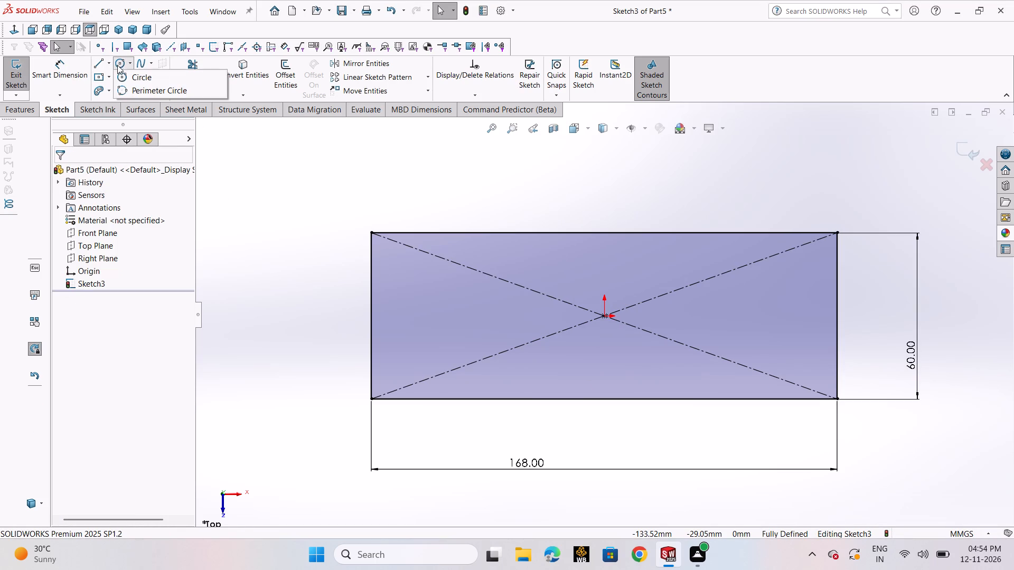
click(129, 80)
click(406, 315)
click(419, 327)
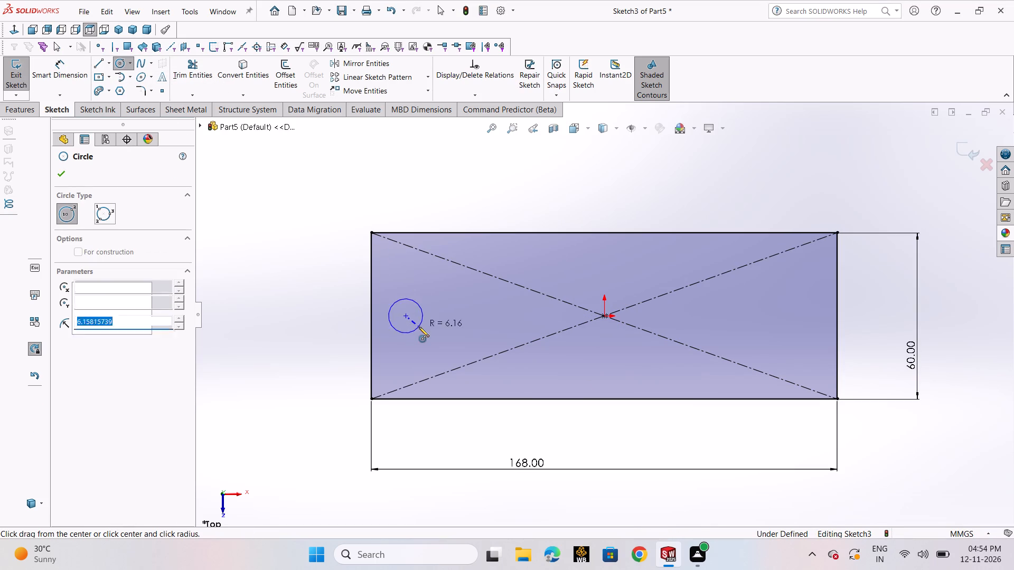
click(785, 316)
click(793, 334)
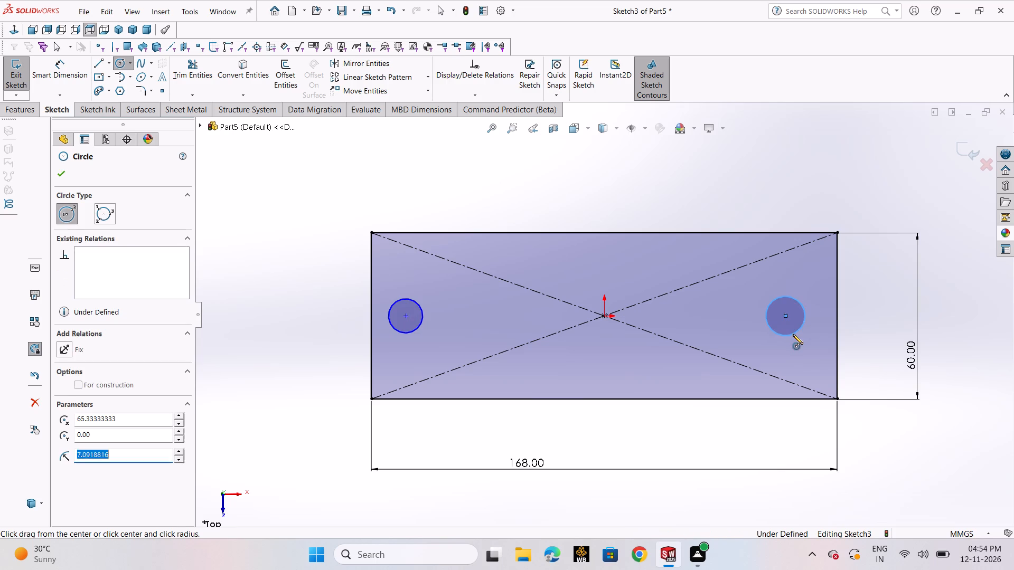
right_click(793, 334)
click(809, 343)
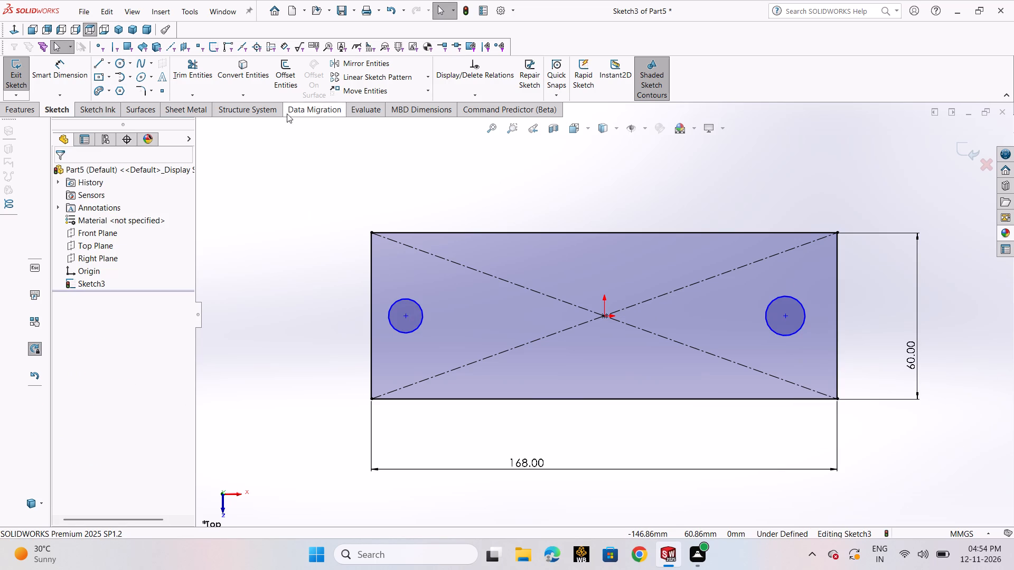
Add a horizontal relation between the centre points of the two circles.
click(455, 88)
click(466, 116)
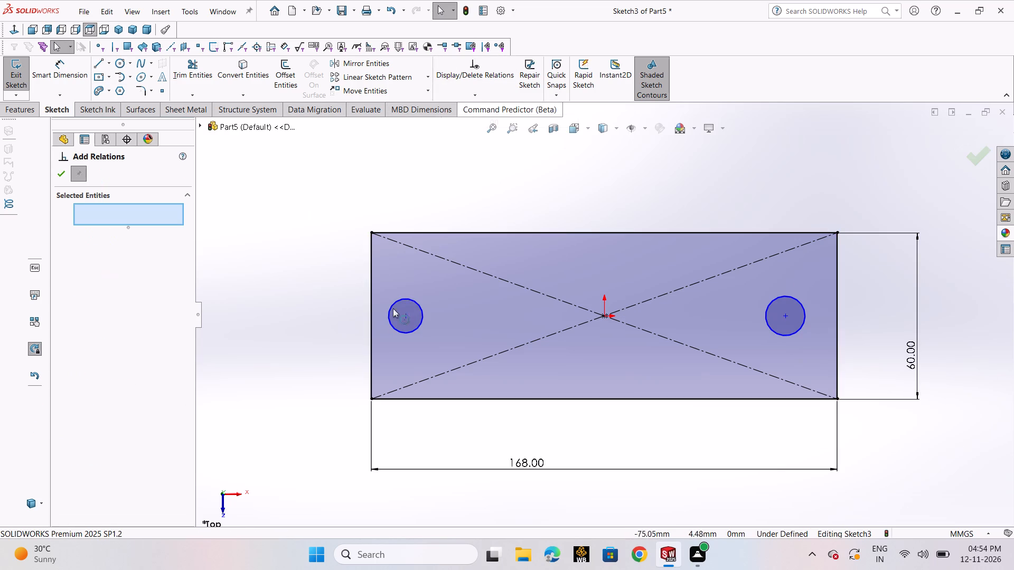
click(406, 318)
click(785, 317)
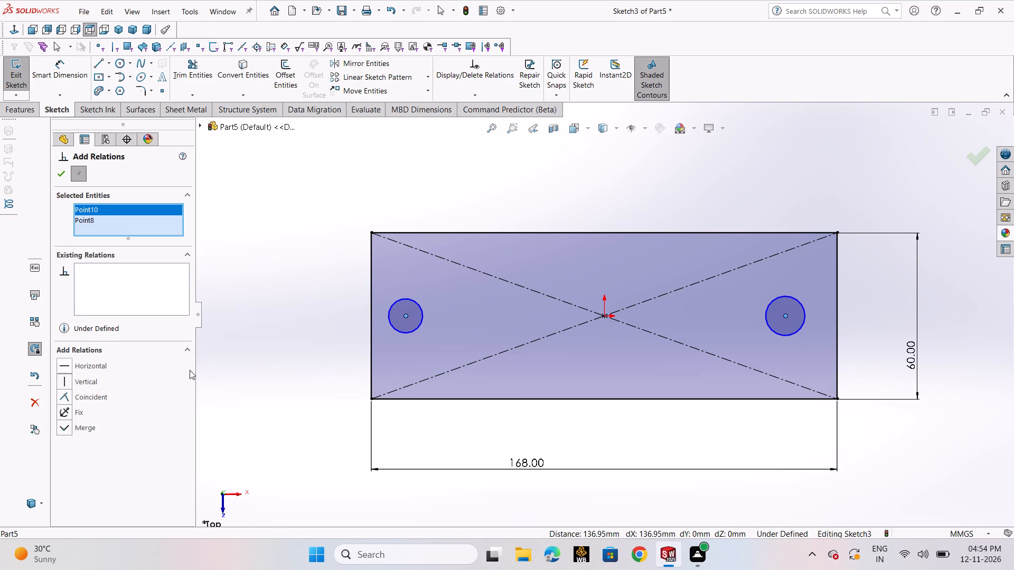
click(92, 371)
click(62, 174)
click(215, 264)
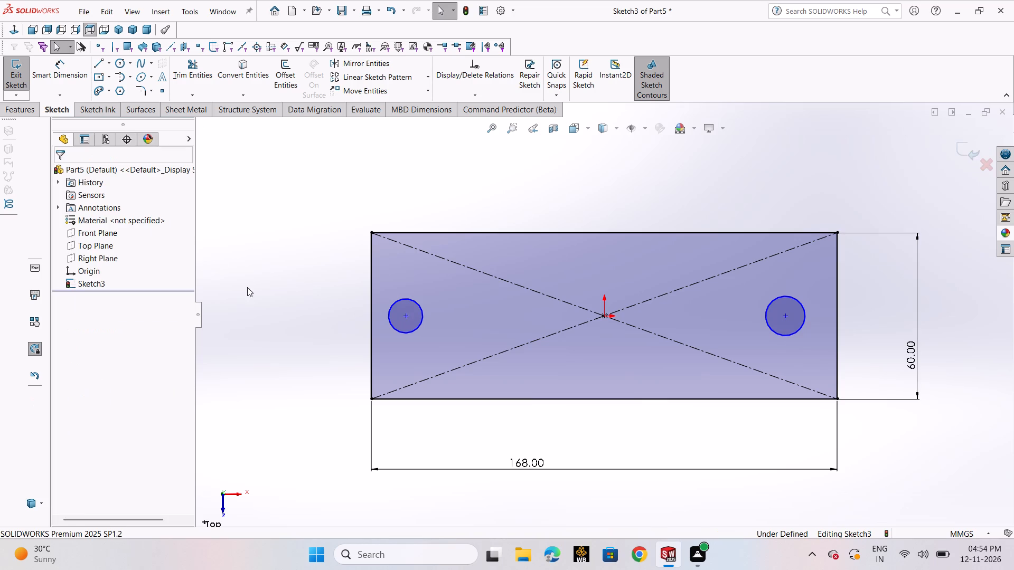
Make the two circles equal in size with an Equal relation.
click(396, 302)
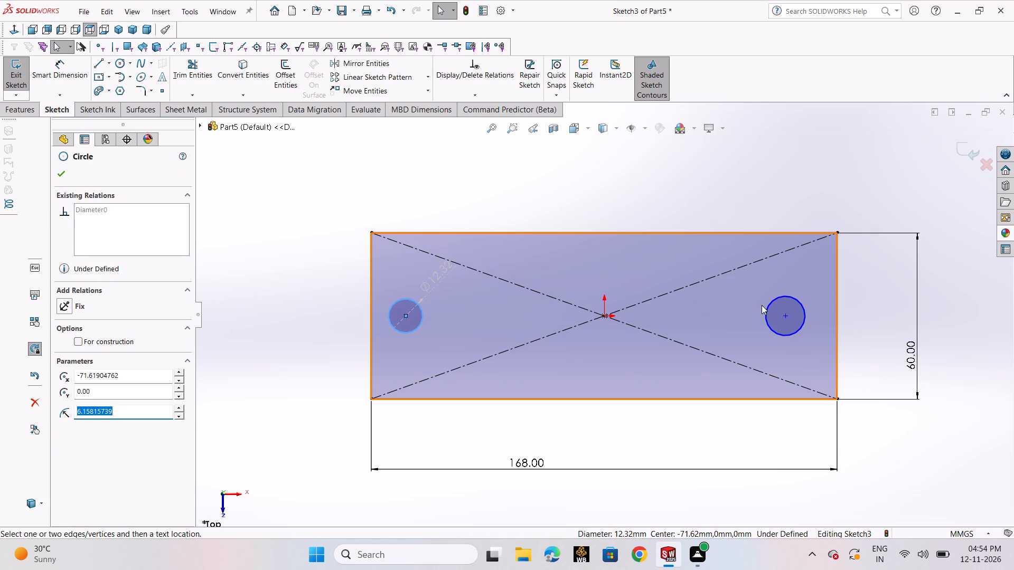
click(766, 308)
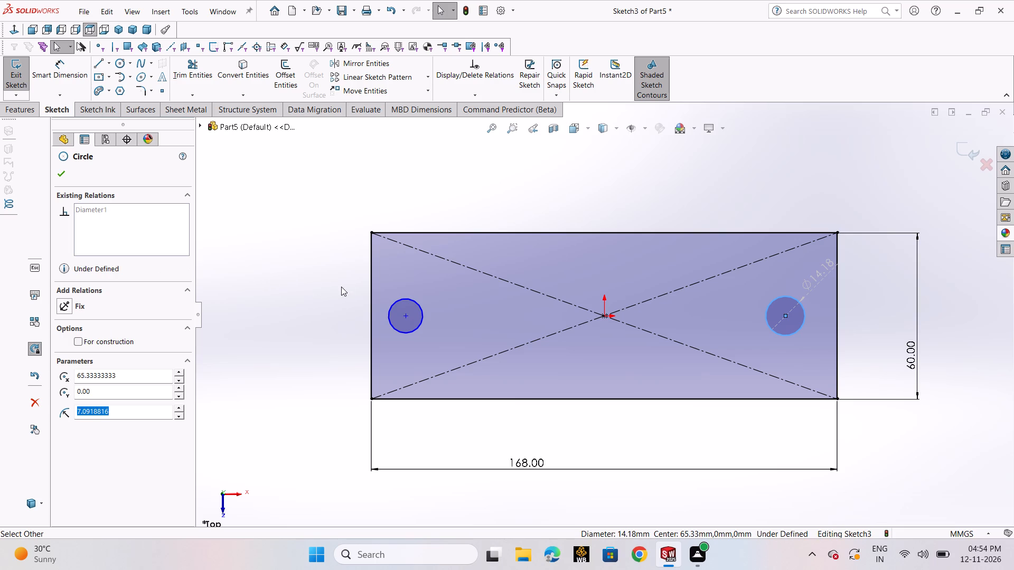
ctrl+click(401, 299)
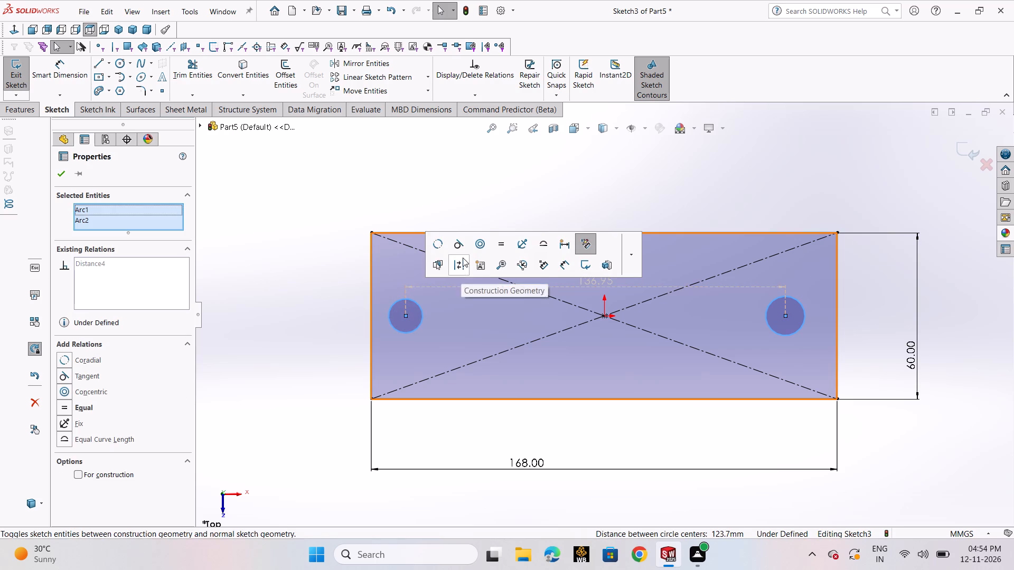
click(504, 248)
click(264, 271)
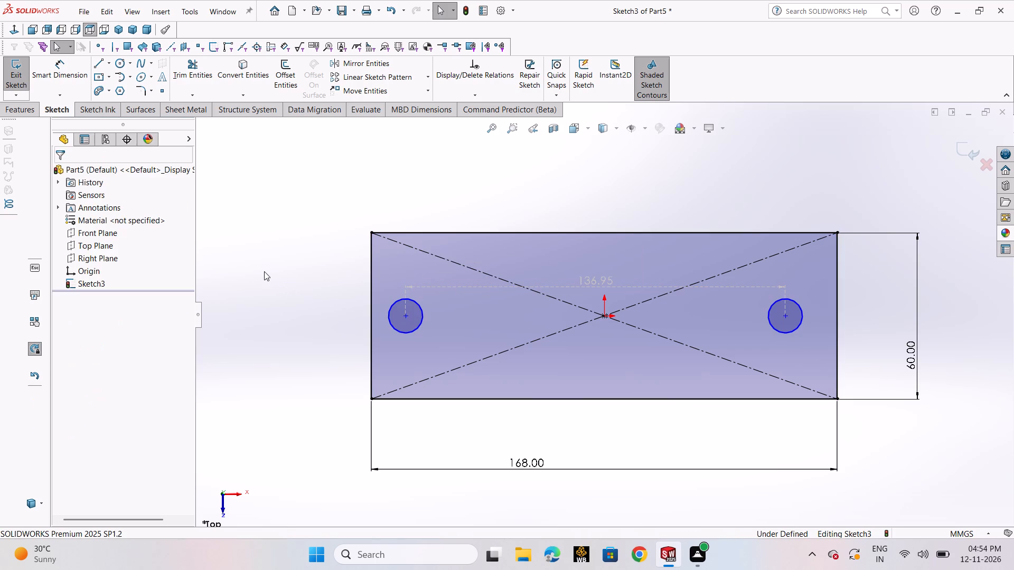
Dimension the left circle with a diameter of 12 mm.
click(74, 83)
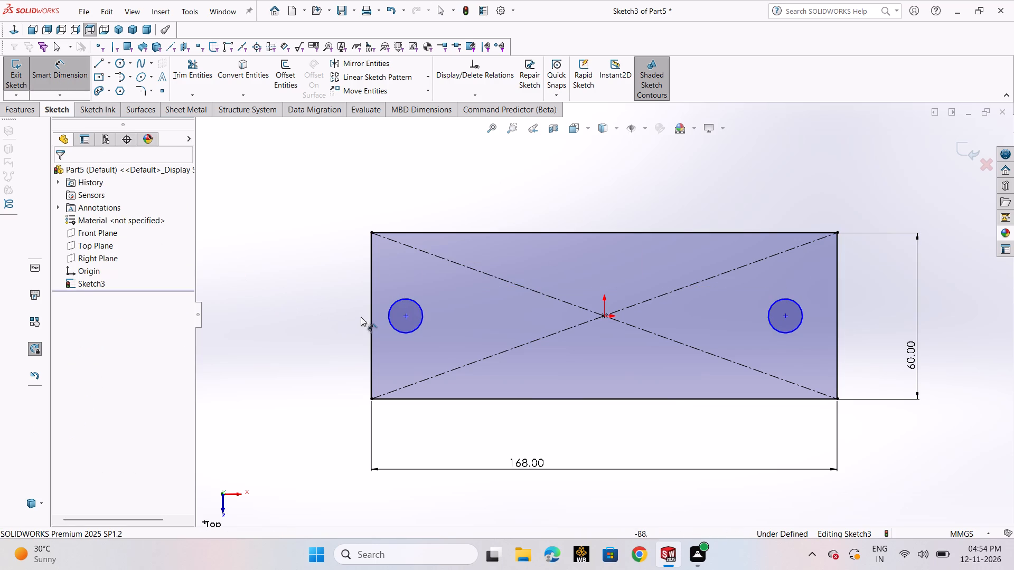
click(409, 336)
click(318, 353)
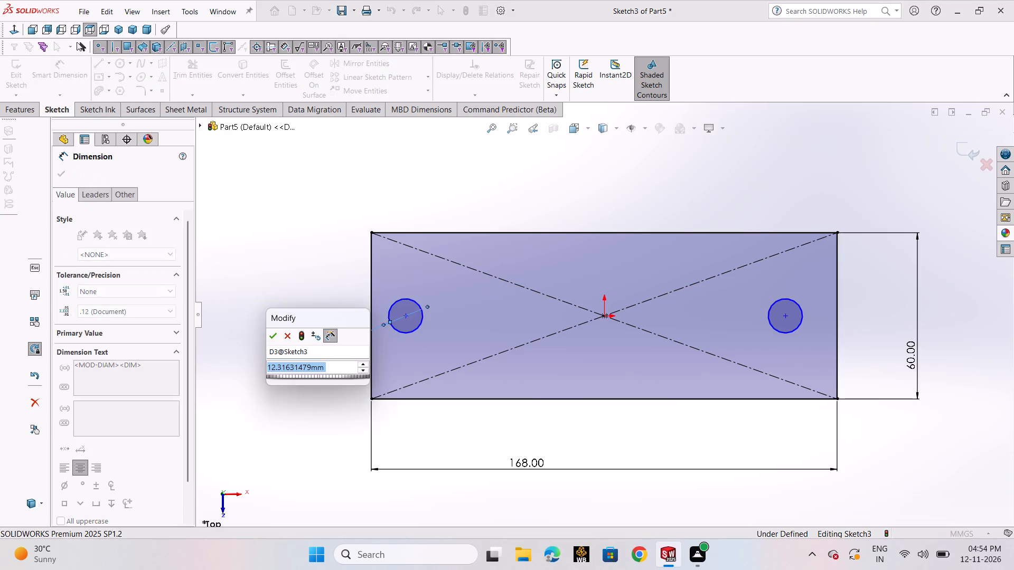
text(12)
key(Return)
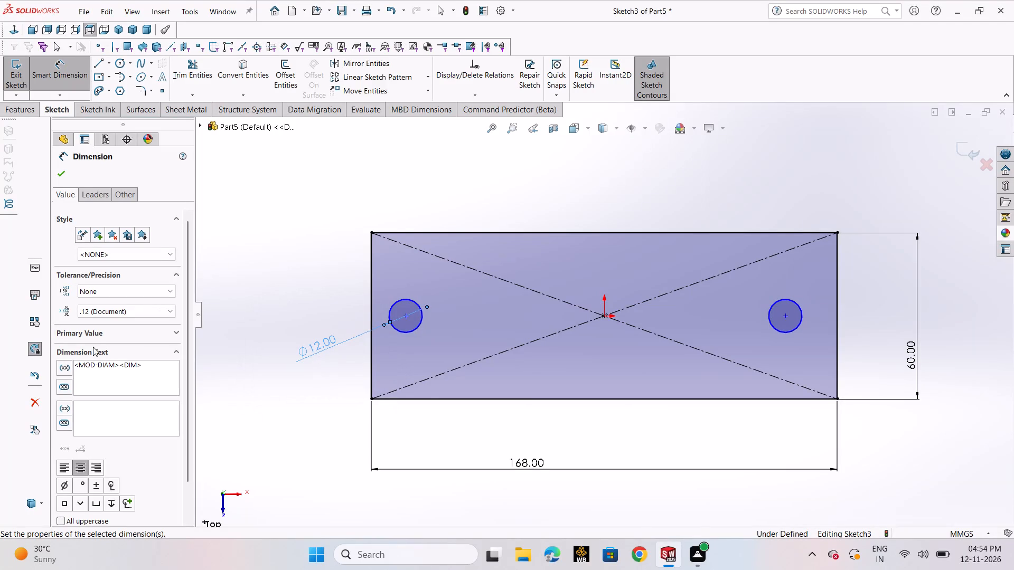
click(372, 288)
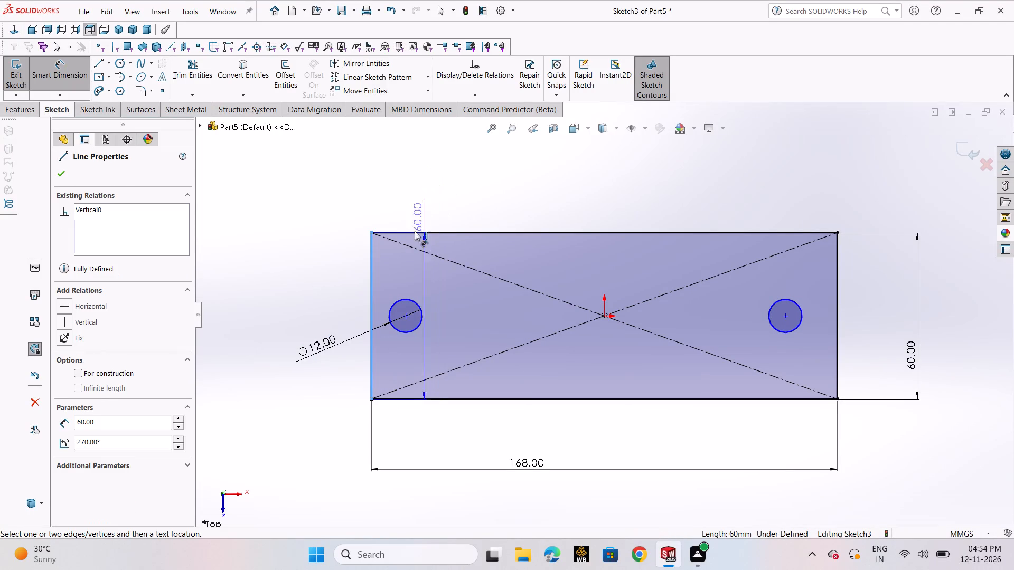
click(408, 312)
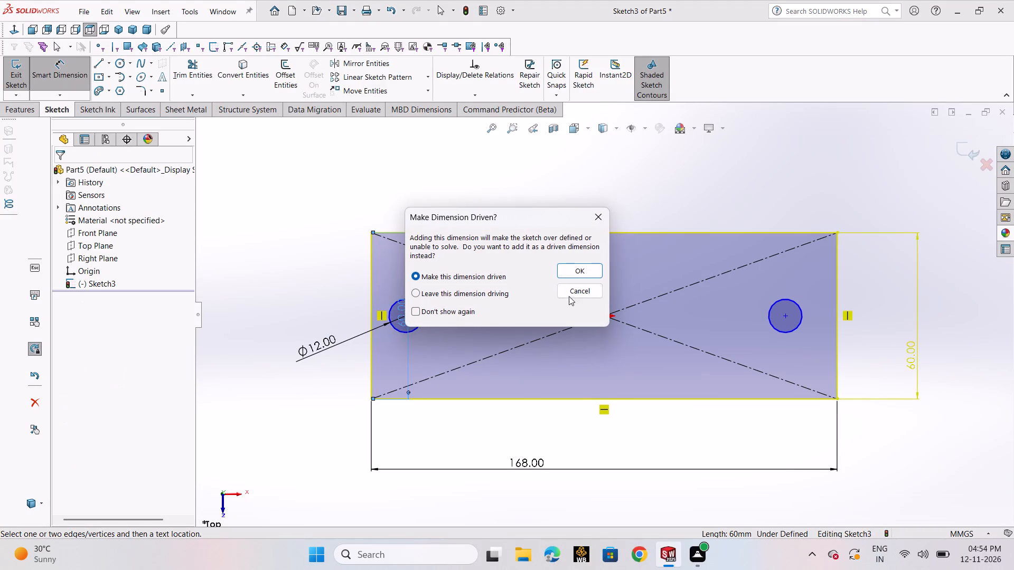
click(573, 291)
Dimension the left circle's centre 15 mm from the rectangle's left edge.
click(406, 314)
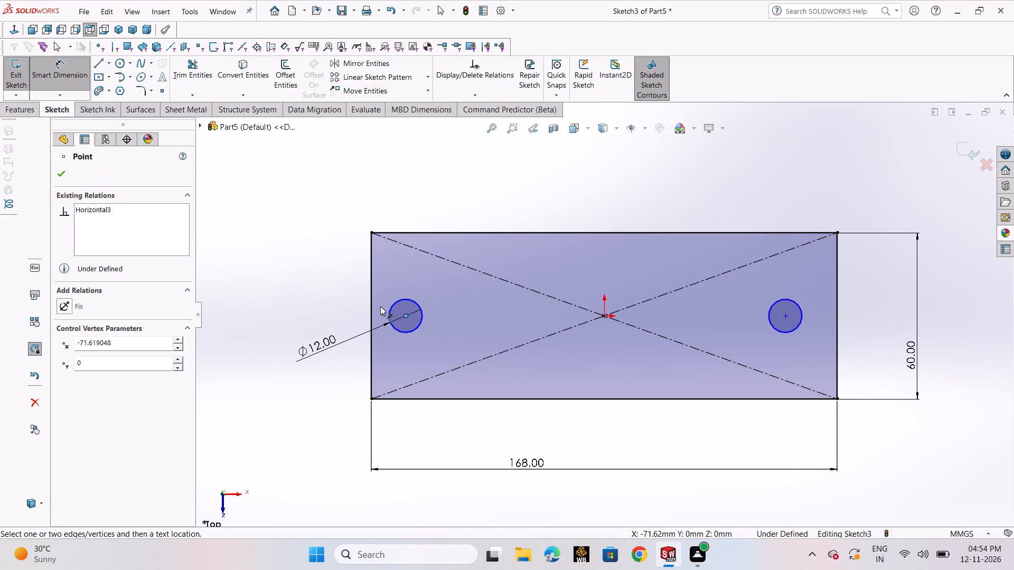
click(369, 294)
click(380, 169)
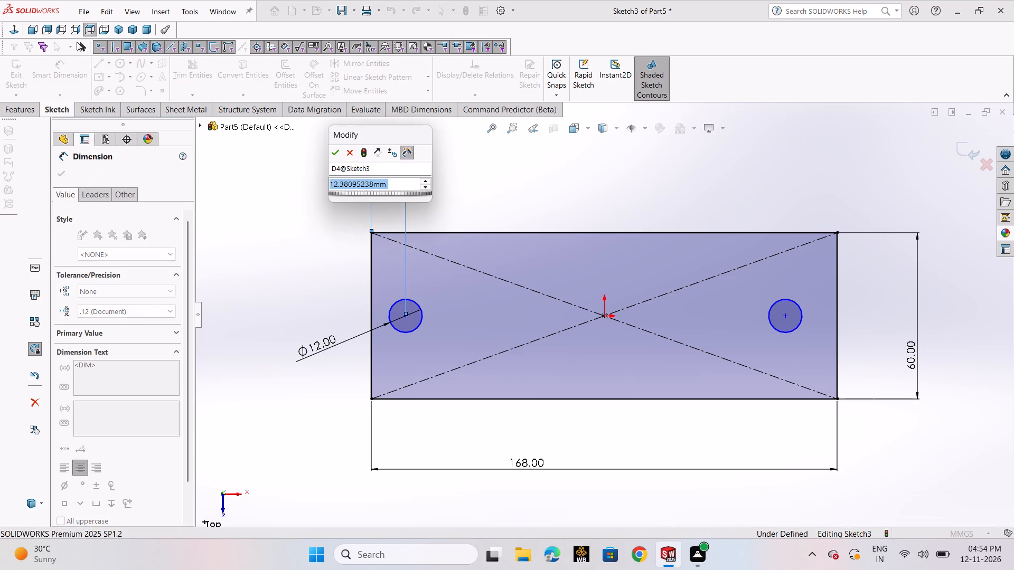
text(15)
key(Return)
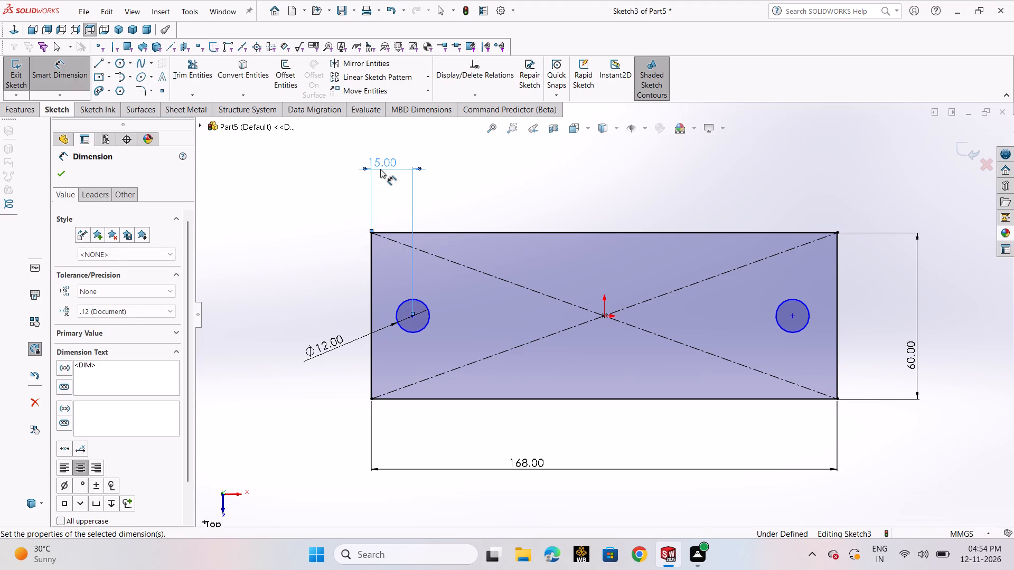
Dimension the left circle's centre 30 mm from the rectangle's upper edge and leave the dimension command.
click(410, 317)
click(426, 231)
click(285, 261)
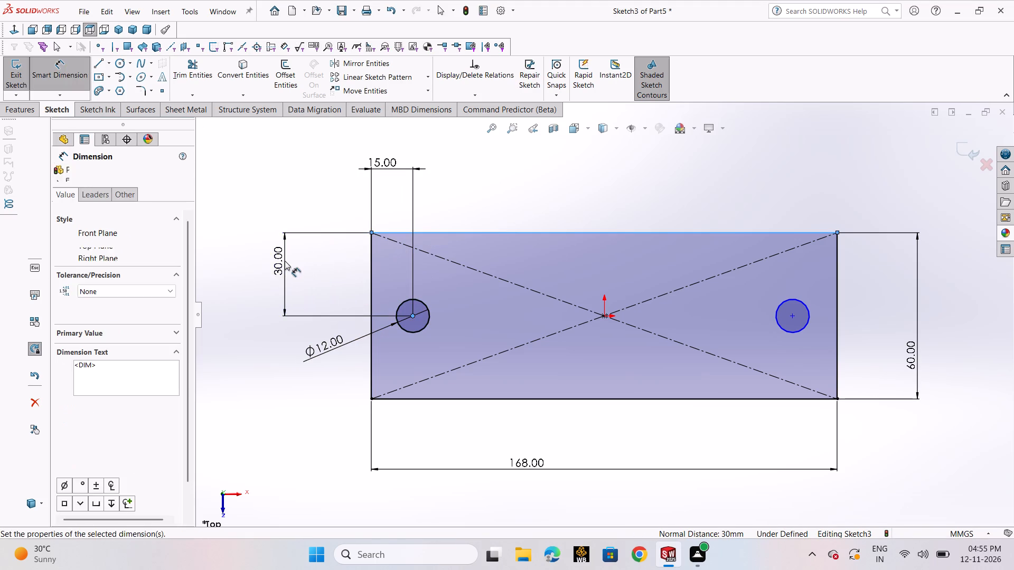
text(30)
key(Return)
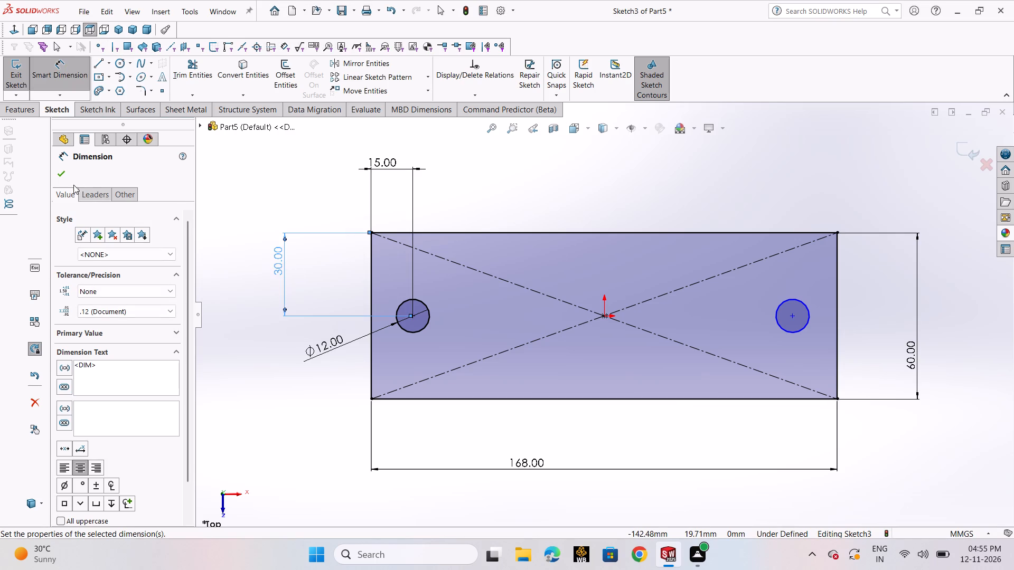
click(60, 173)
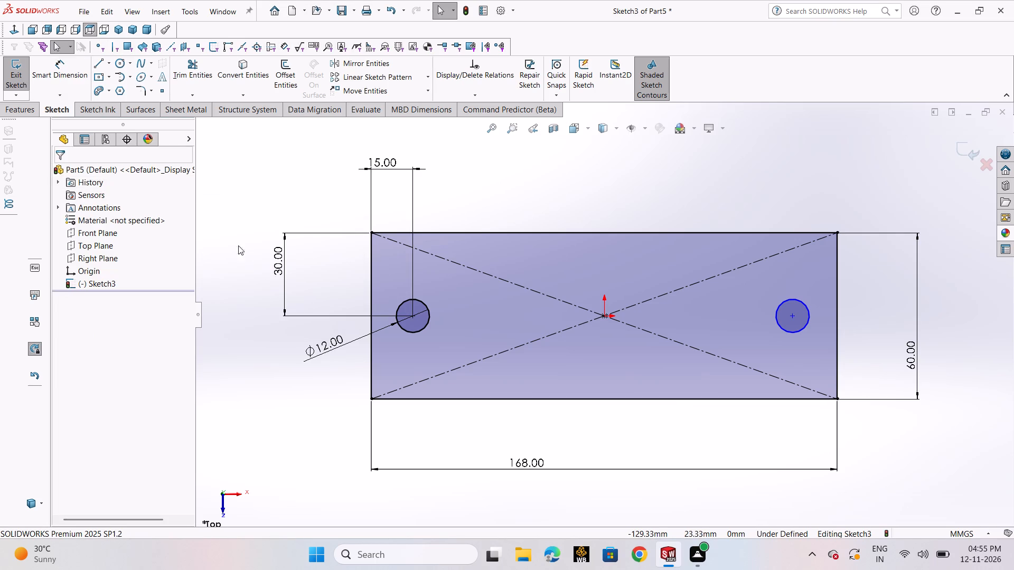
Round all four corners of the rectangle with 9 mm sketch fillets.
click(137, 92)
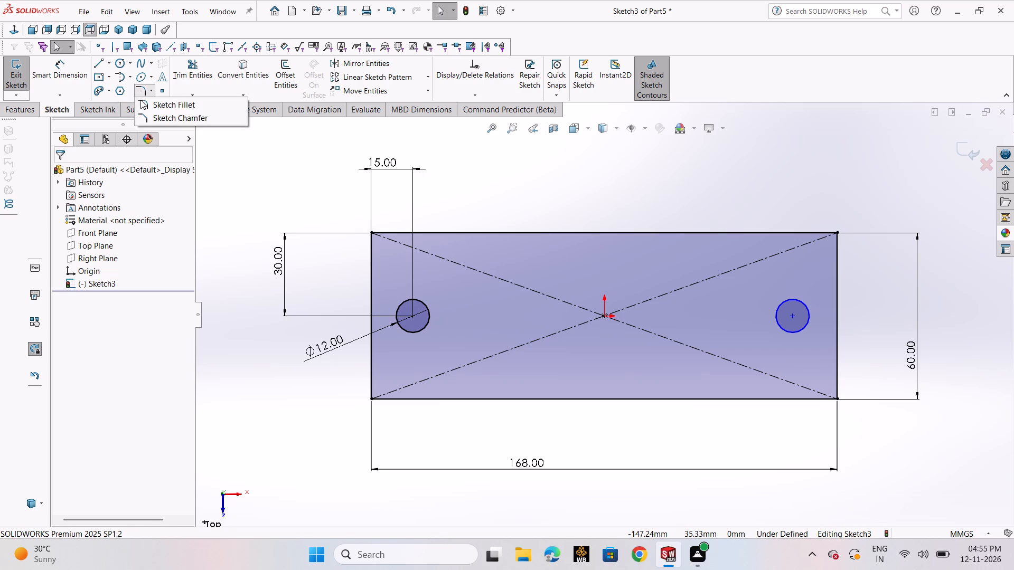
click(144, 107)
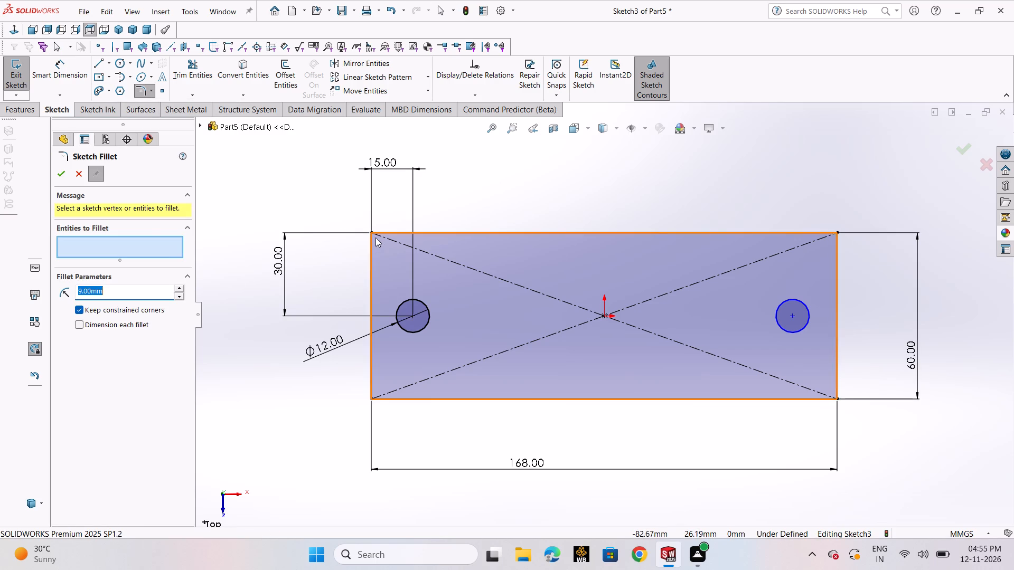
click(373, 235)
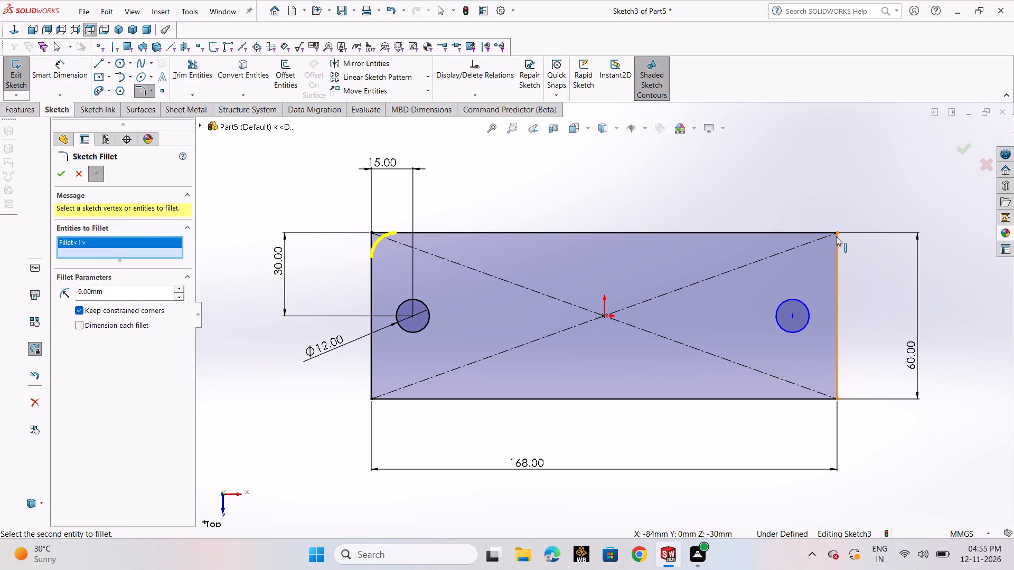
click(836, 234)
click(837, 400)
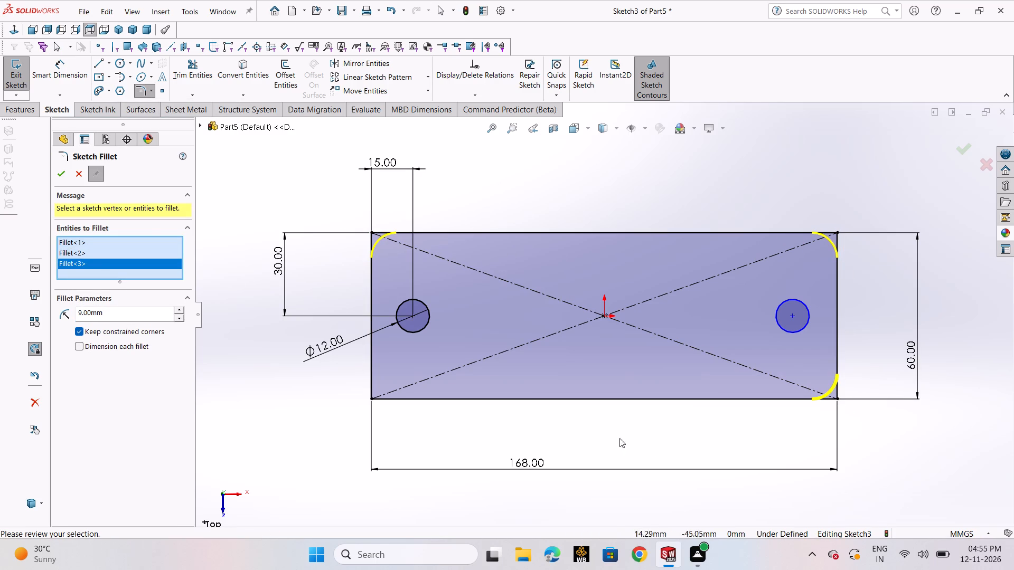
click(369, 400)
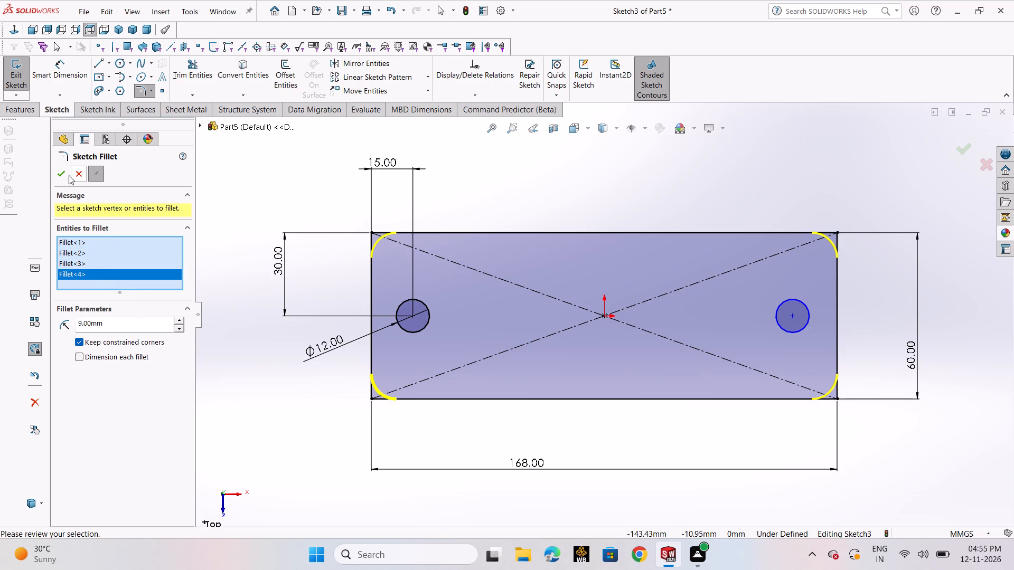
click(57, 174)
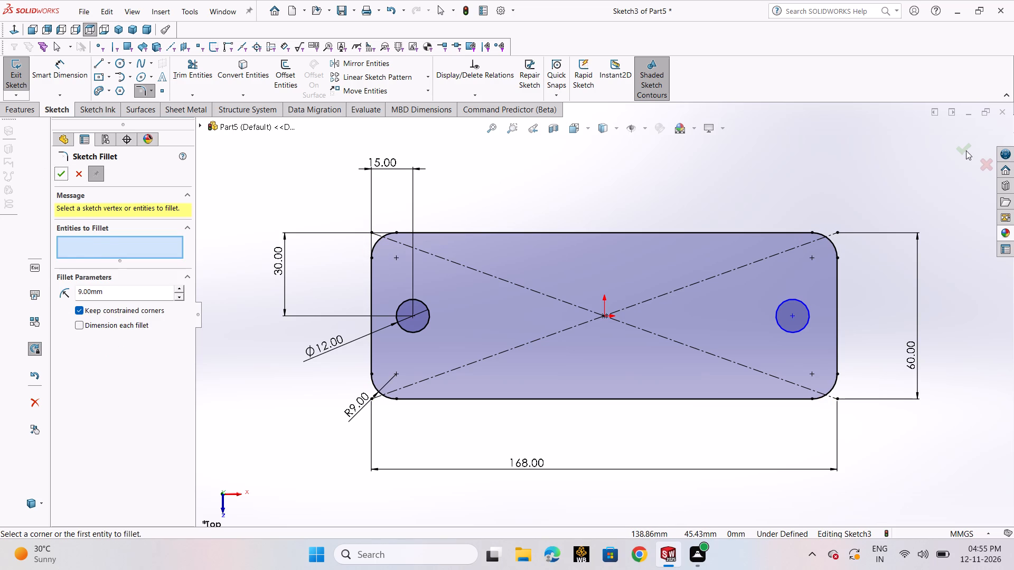
click(966, 150)
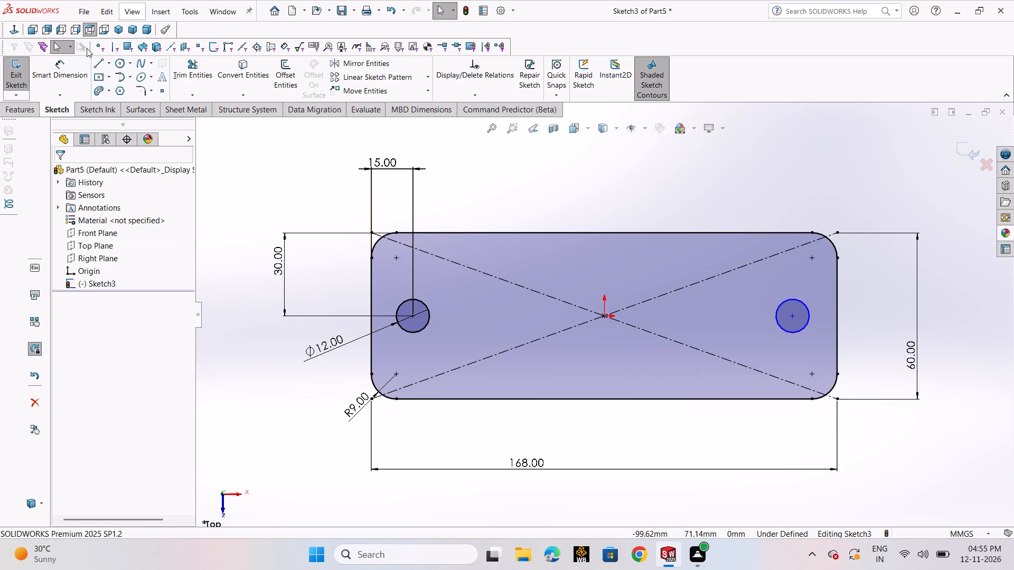
Exit the sketch and extrude the plate profile as a blind boss 15 mm thick.
click(14, 69)
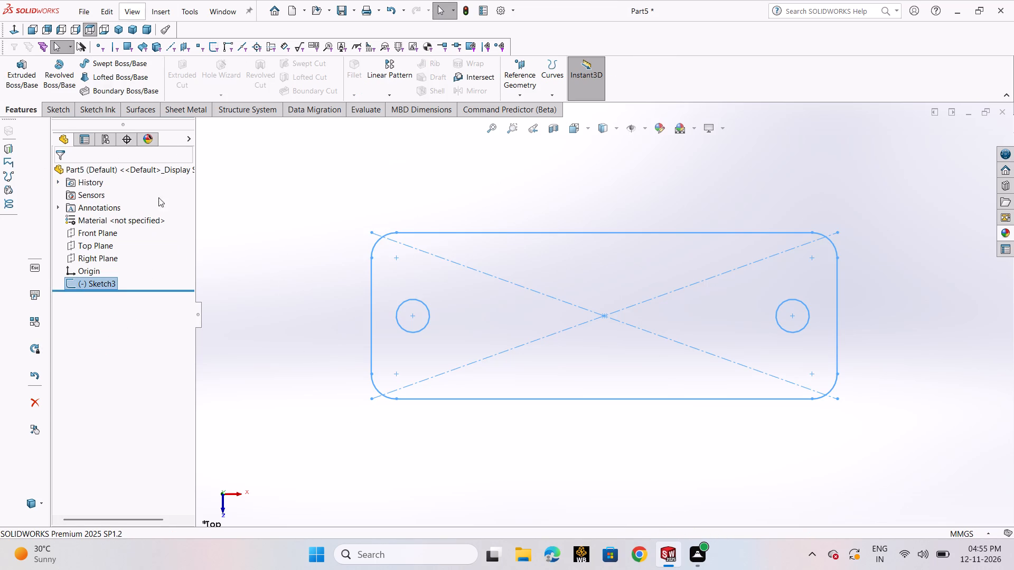
click(25, 77)
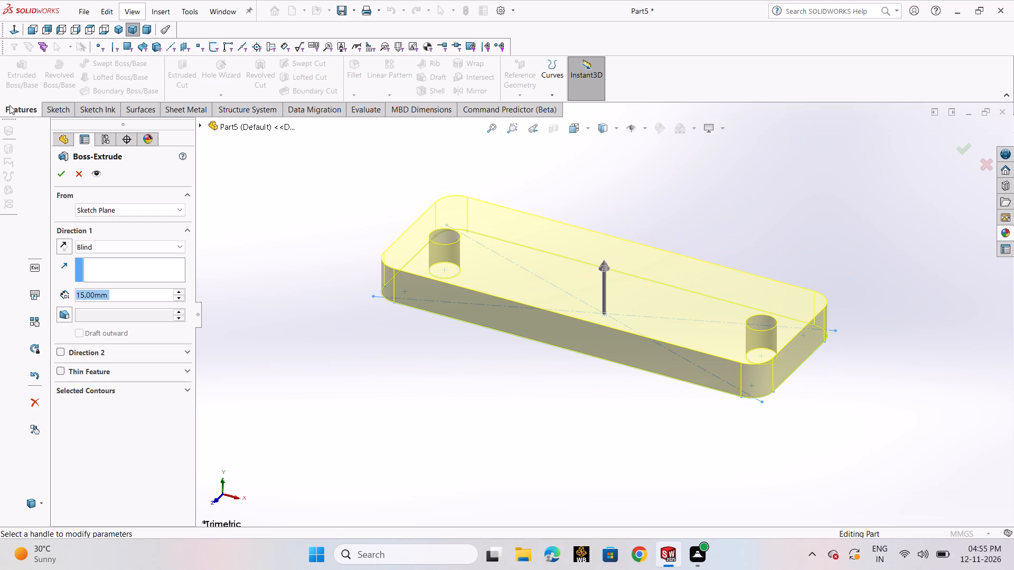
click(60, 177)
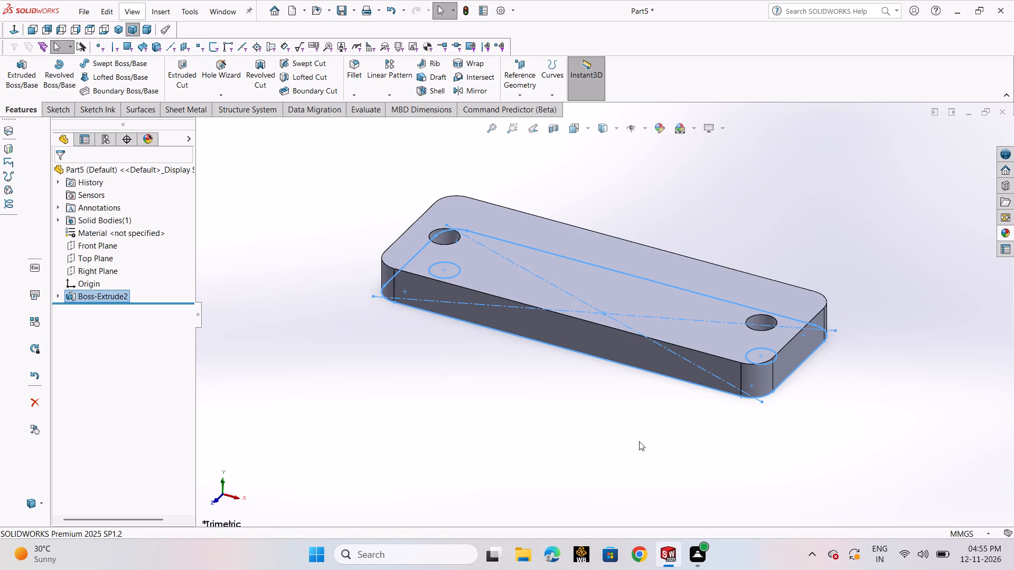
click(562, 398)
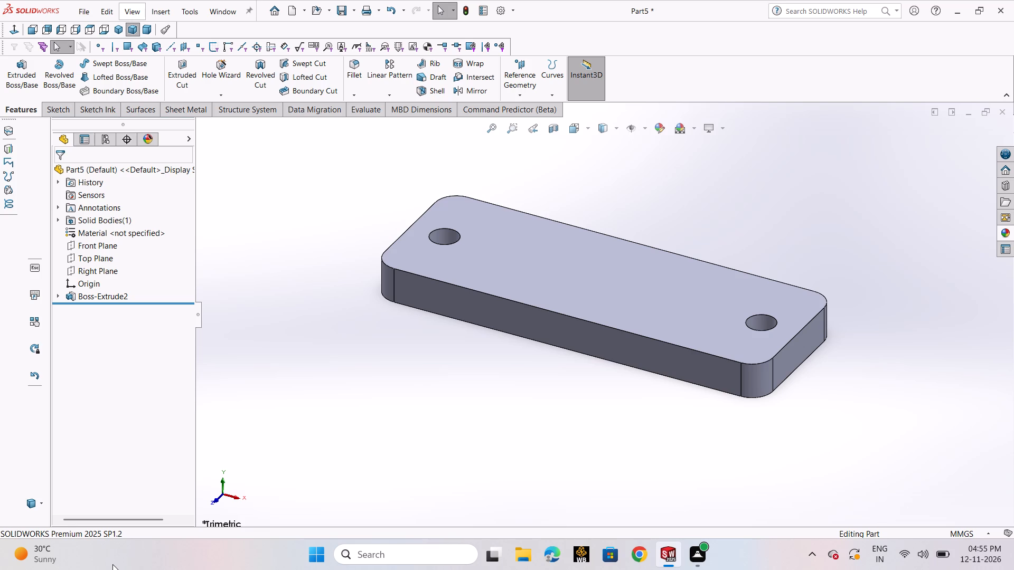
Fillet the plate's top outer edge loop with a 4 mm radius, using tangent propagation.
click(362, 75)
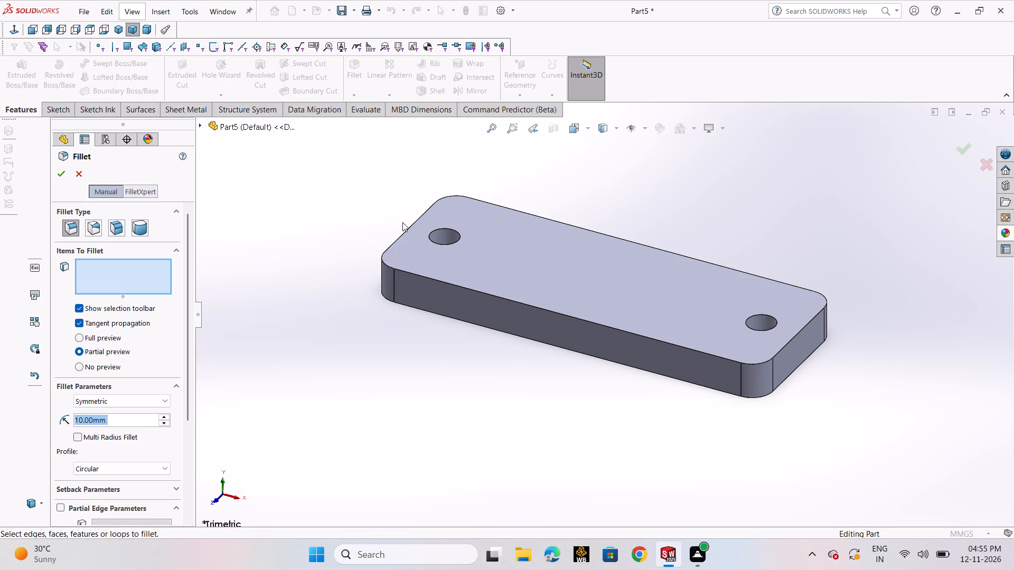
click(405, 233)
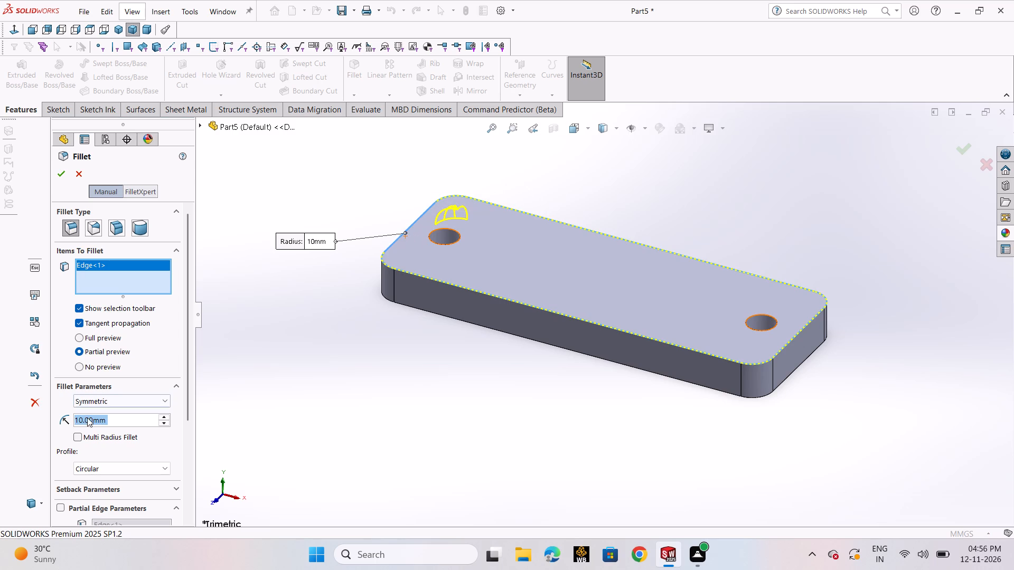
key(4)
key(Return)
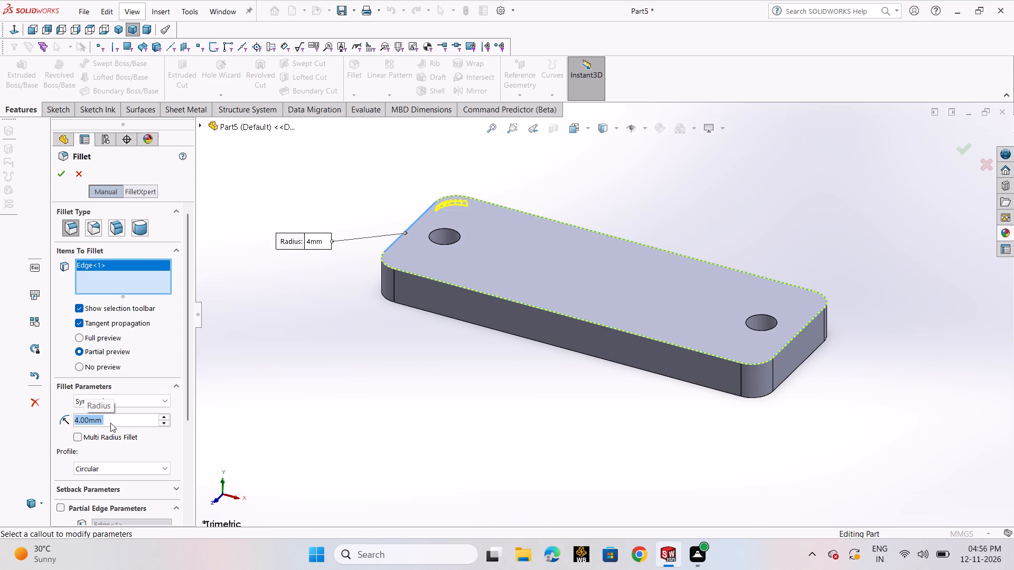
click(68, 174)
click(337, 364)
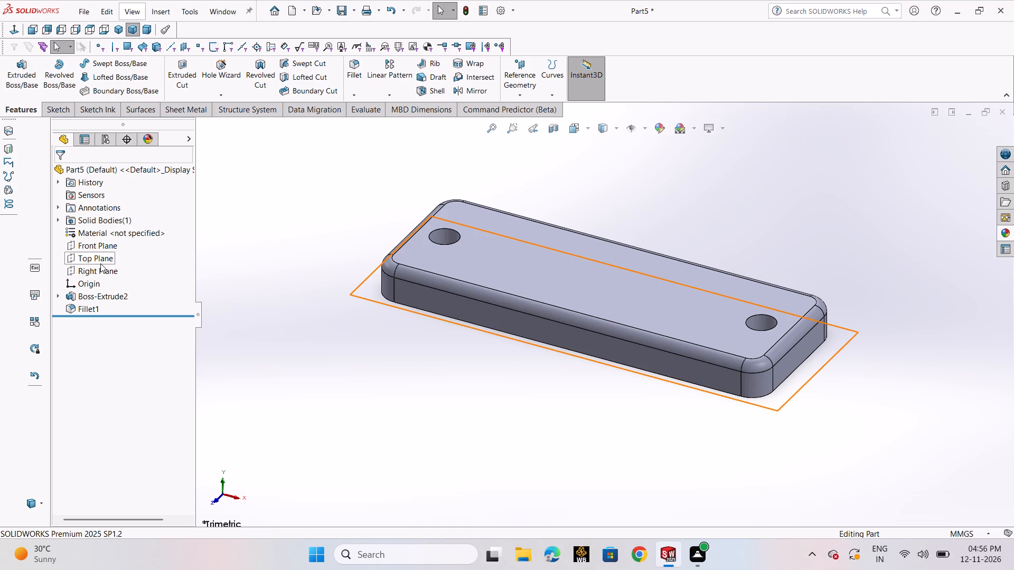
Open a sketch on the Front Plane and draw a vertical centerline about 87 mm long upward from the origin.
click(102, 248)
click(114, 234)
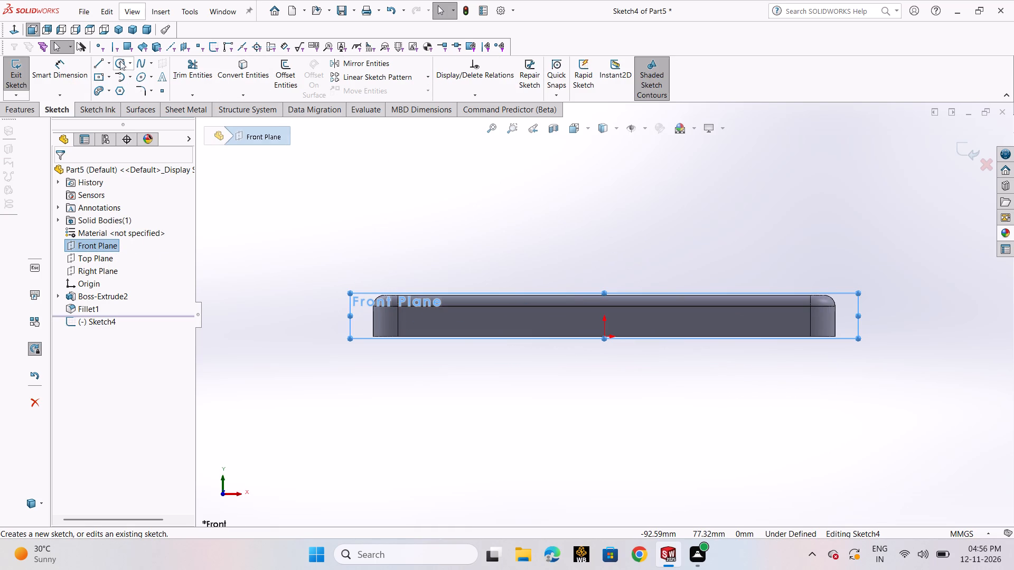
click(106, 68)
click(113, 90)
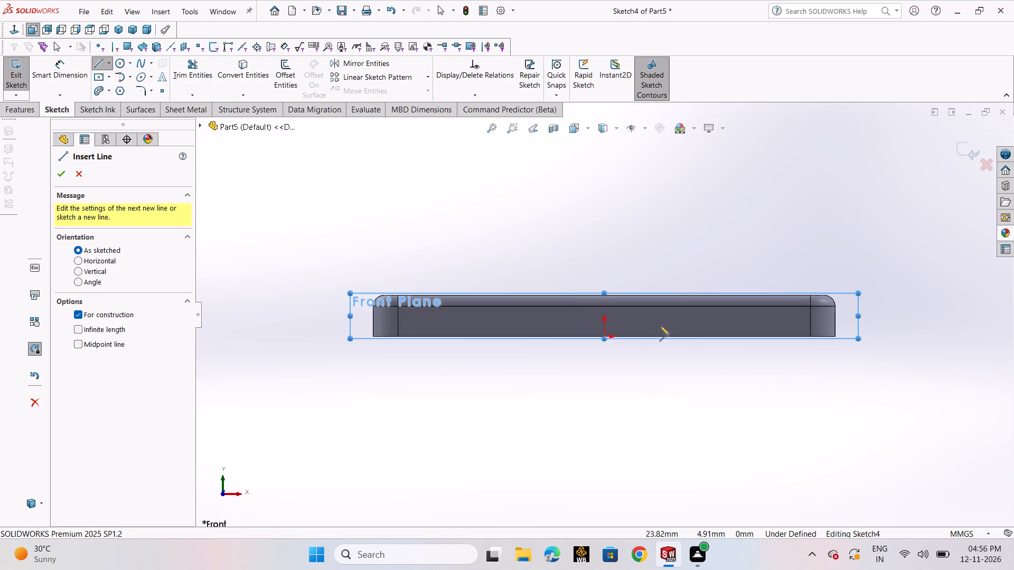
scroll(609, 339, down, 2)
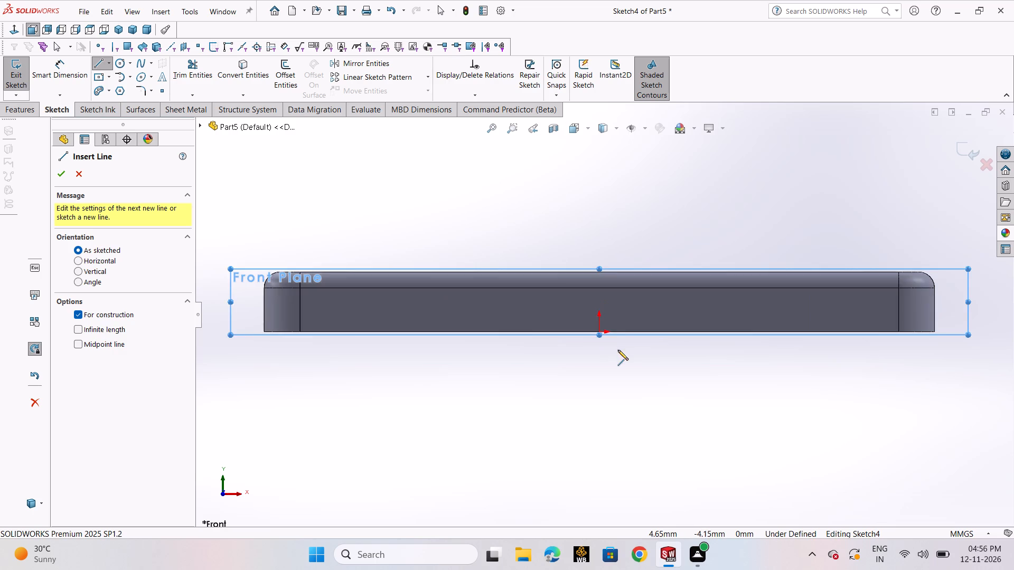
scroll(606, 335, down, 3)
click(597, 329)
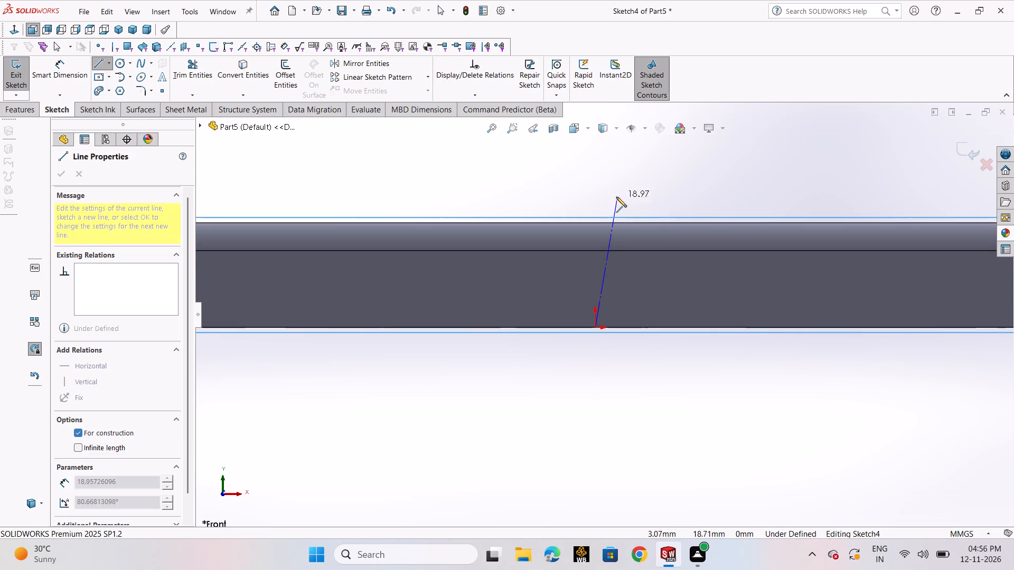
scroll(611, 199, up, 8)
click(604, 177)
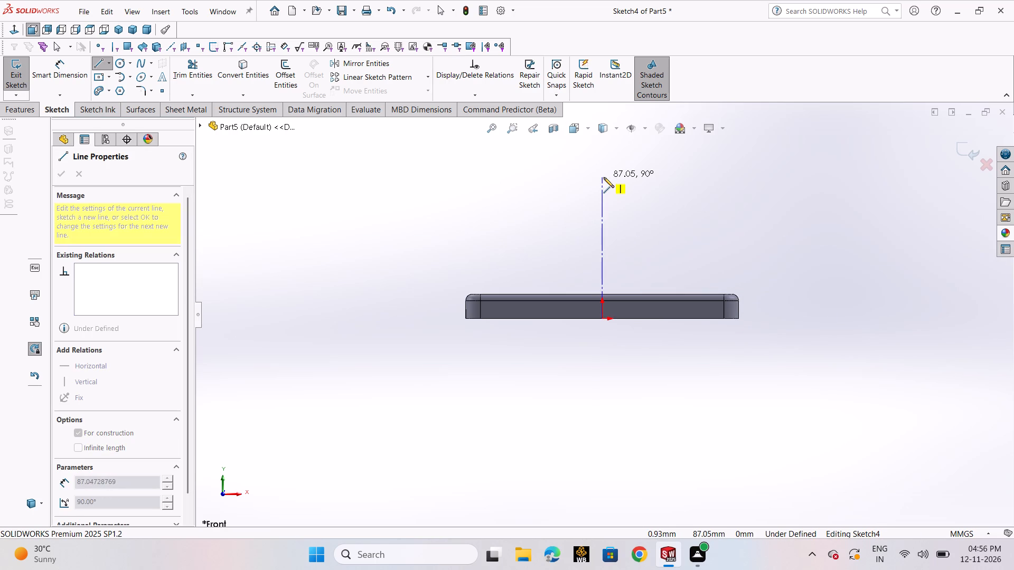
right_click(604, 177)
click(619, 185)
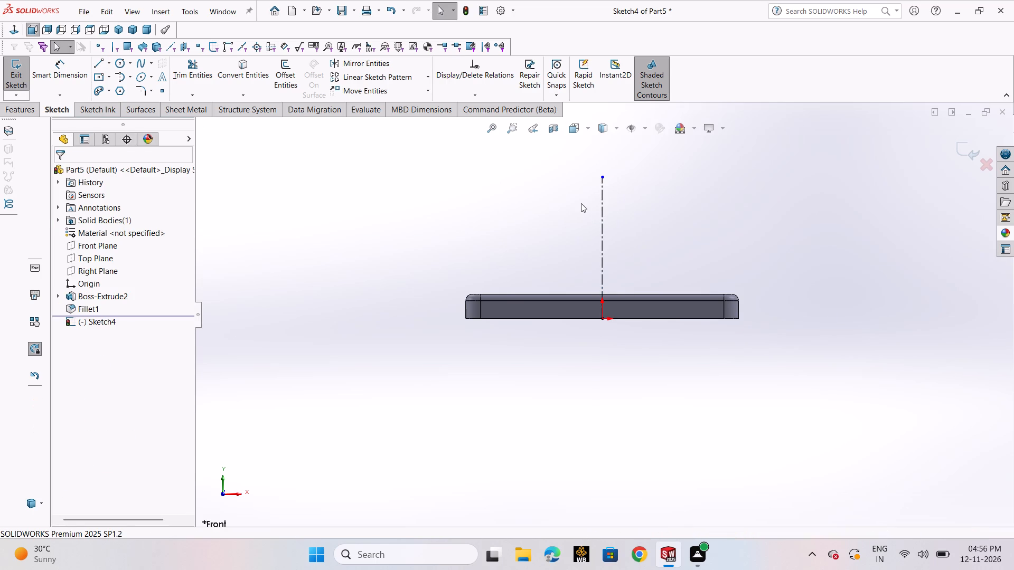
Sketch a vertical line about 51 mm long up from the plate's top edge, about 37 mm left of the centerline.
scroll(558, 211, up, 1)
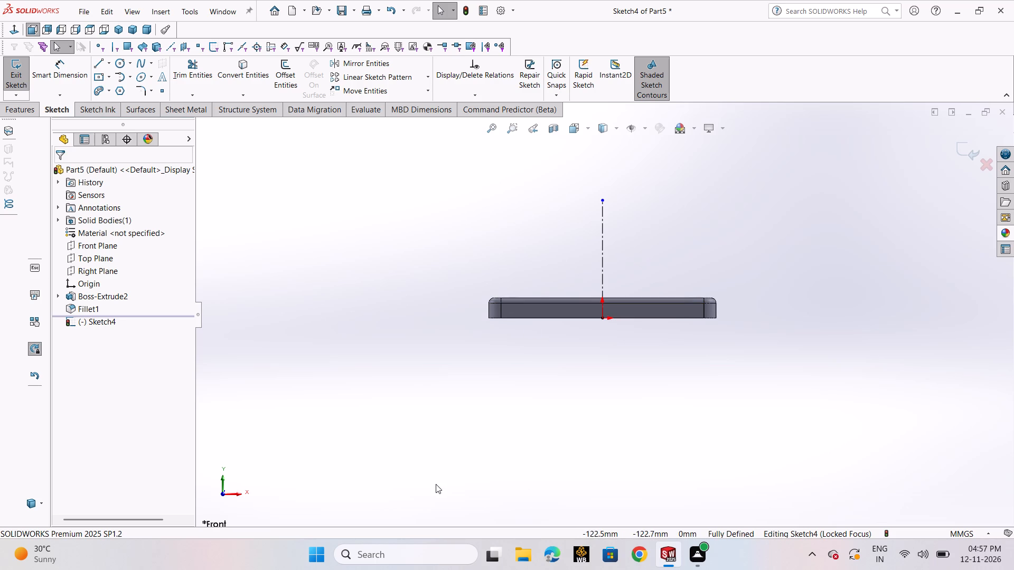
click(104, 68)
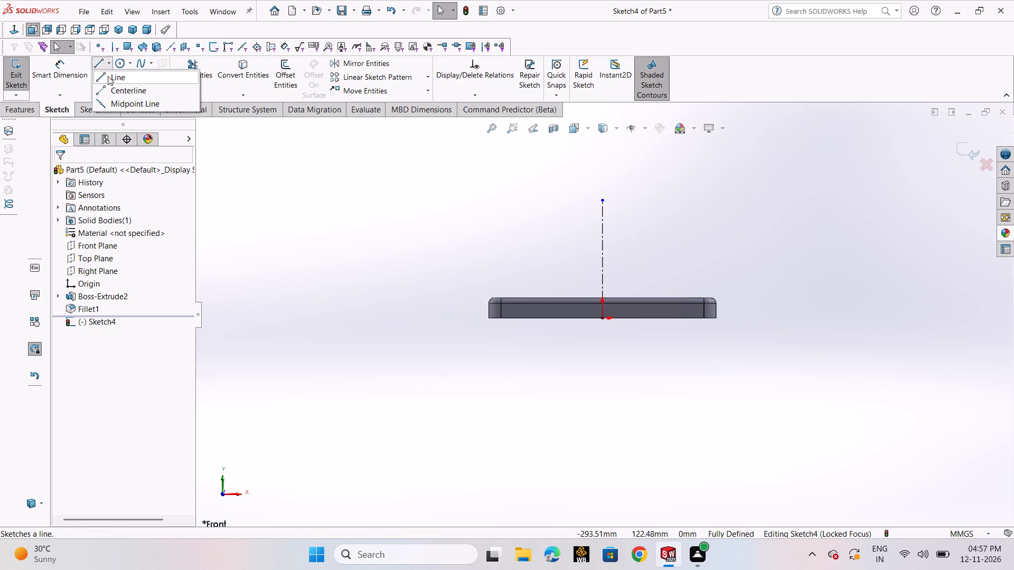
click(108, 77)
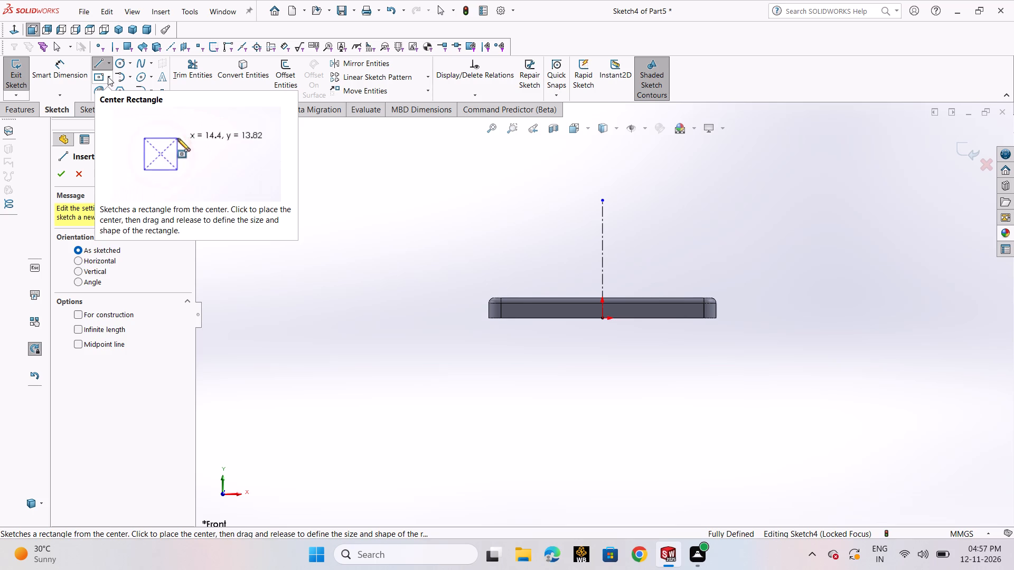
click(552, 296)
click(553, 229)
right_click(553, 229)
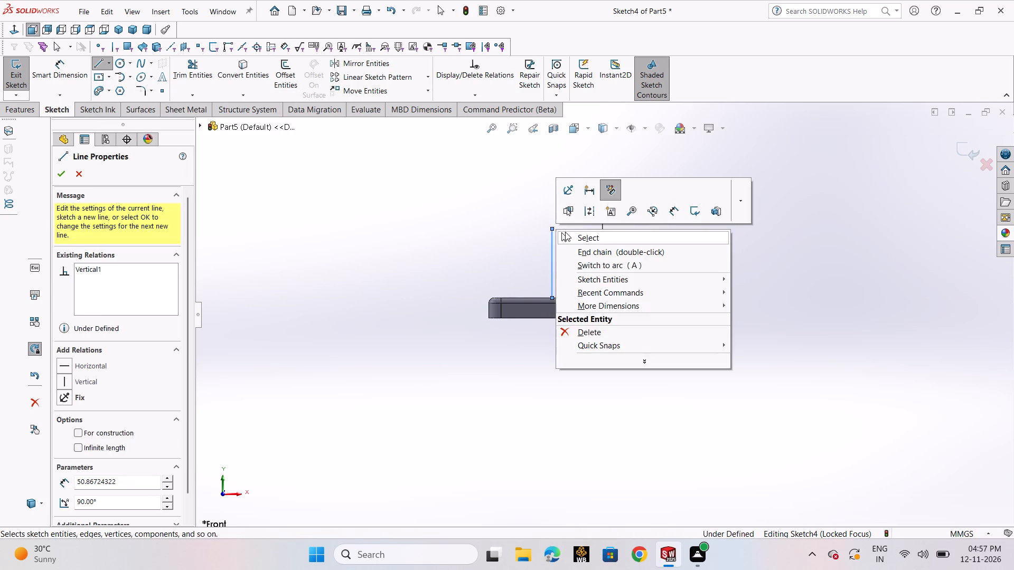
click(565, 232)
Dimension the vertical line's upper endpoint 45 mm above the plate's bottom edge.
click(37, 79)
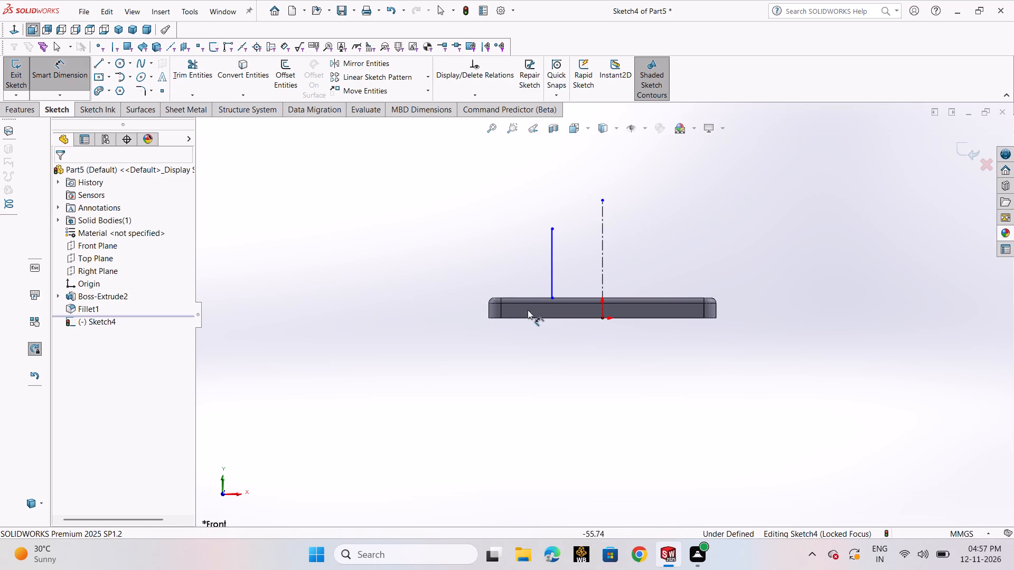
click(529, 317)
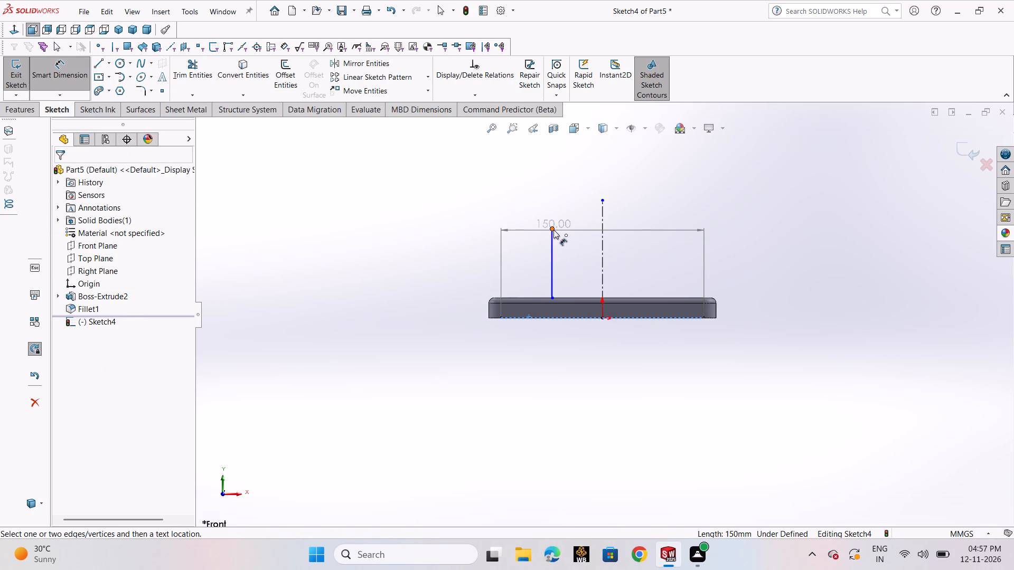
click(554, 230)
click(356, 285)
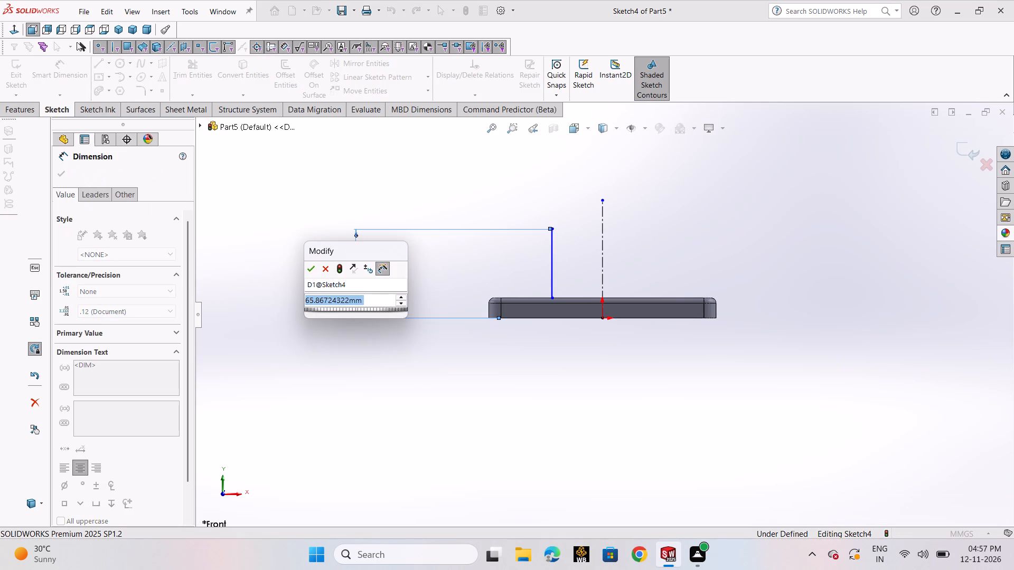
text(45)
key(Return)
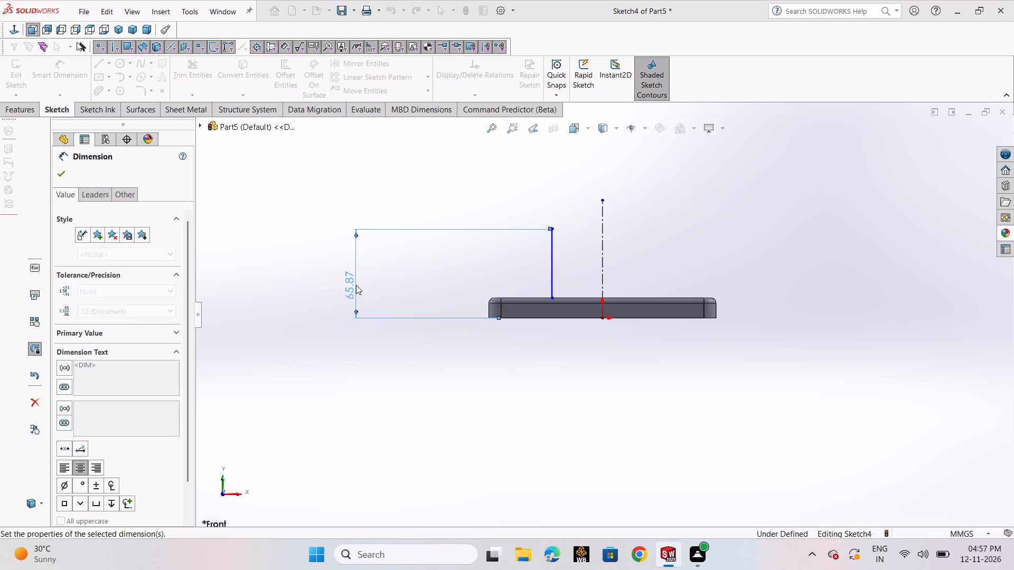
click(65, 178)
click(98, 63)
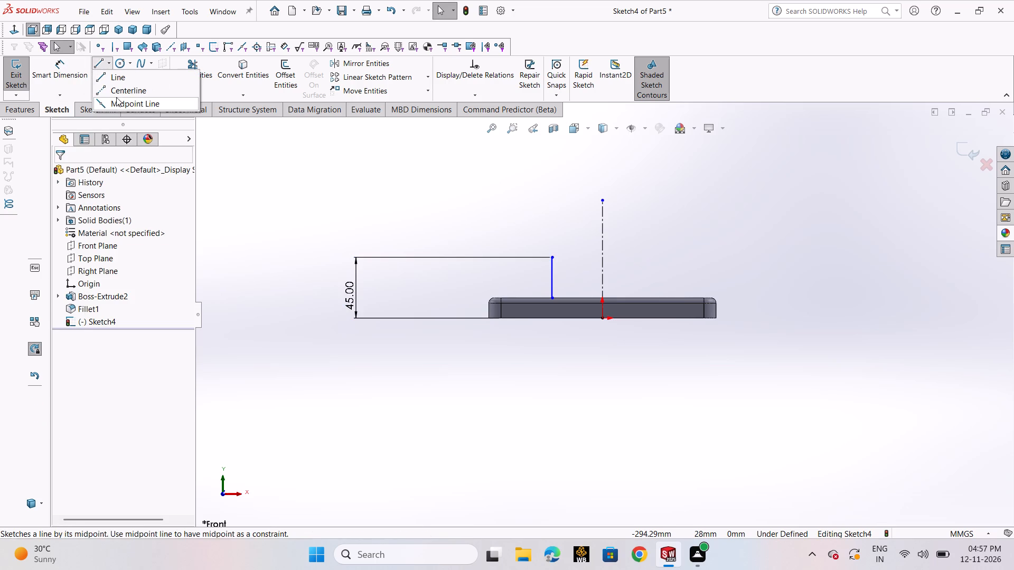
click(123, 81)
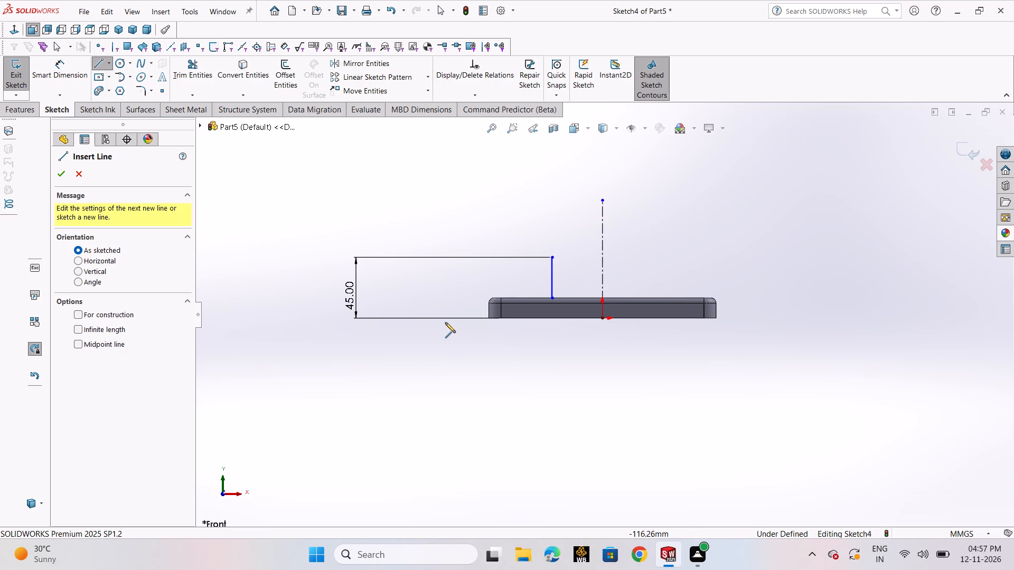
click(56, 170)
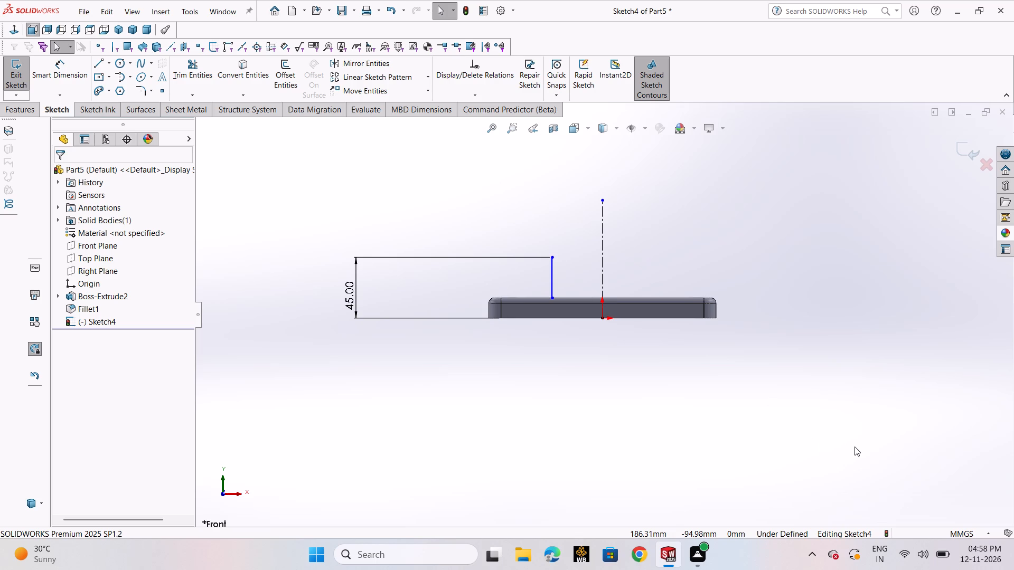
Sketch a horizontal line about 10.5 mm long from the vertical line's upper endpoint toward the centerline.
click(98, 62)
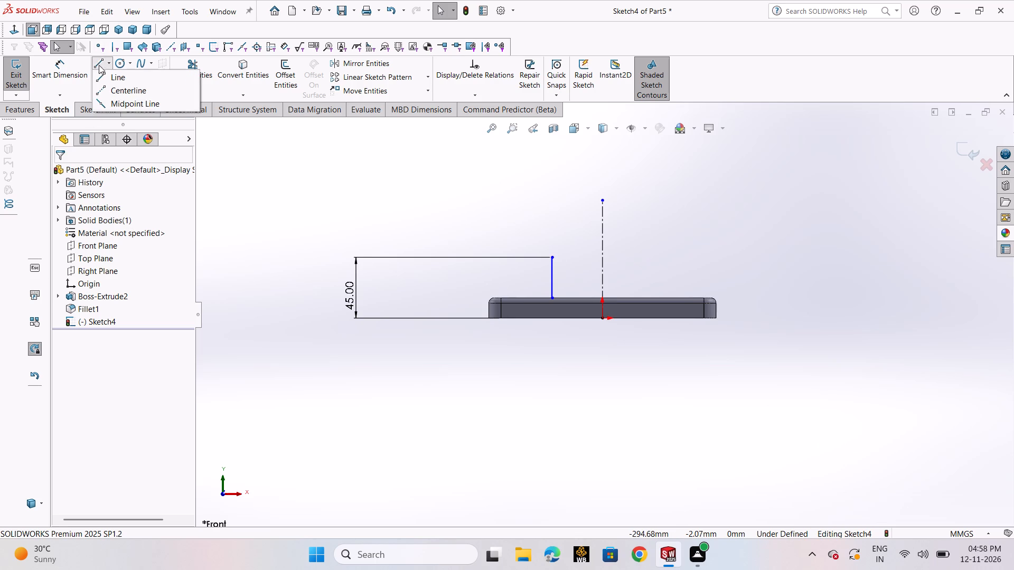
click(105, 77)
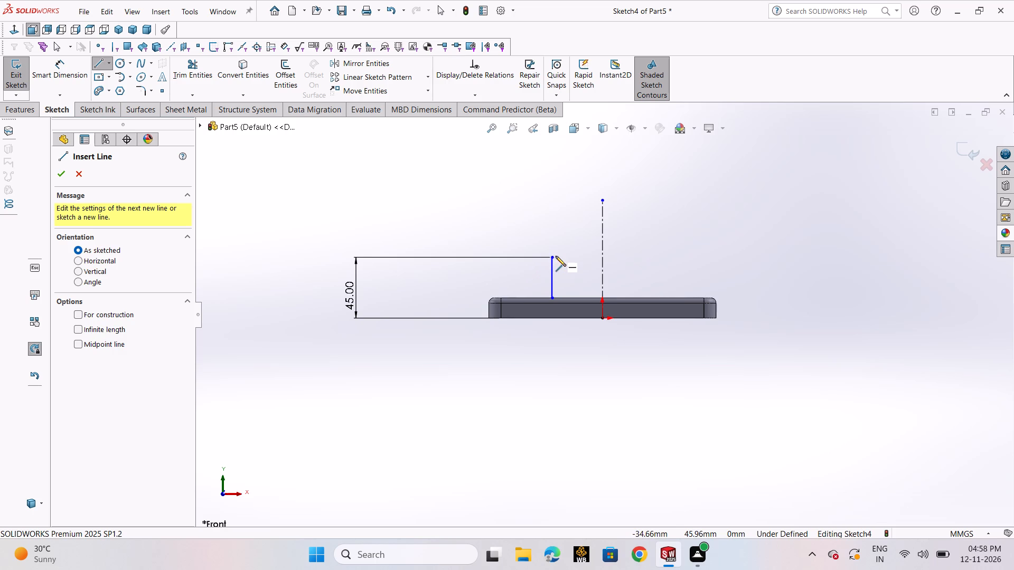
click(551, 256)
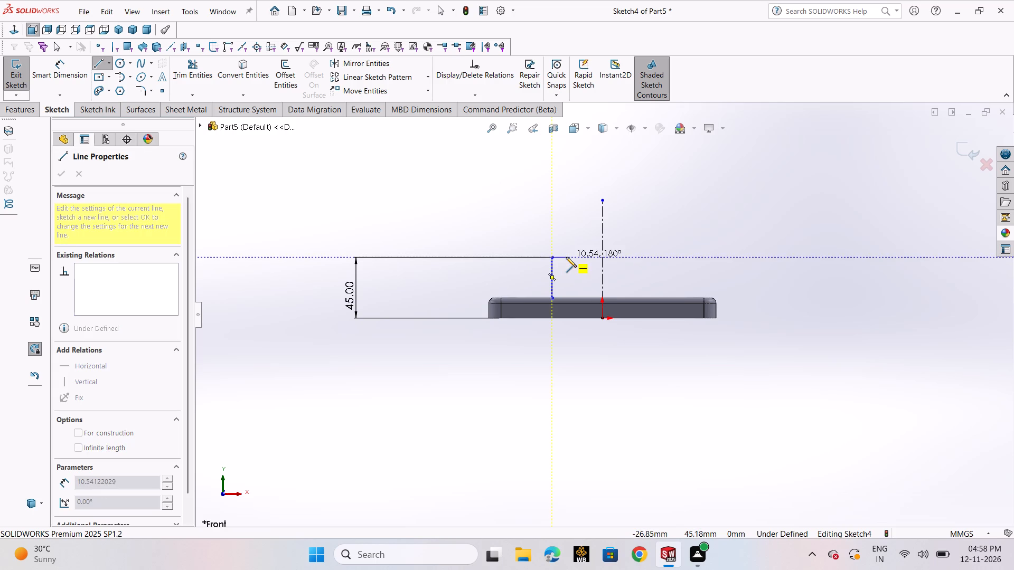
click(566, 257)
key(9)
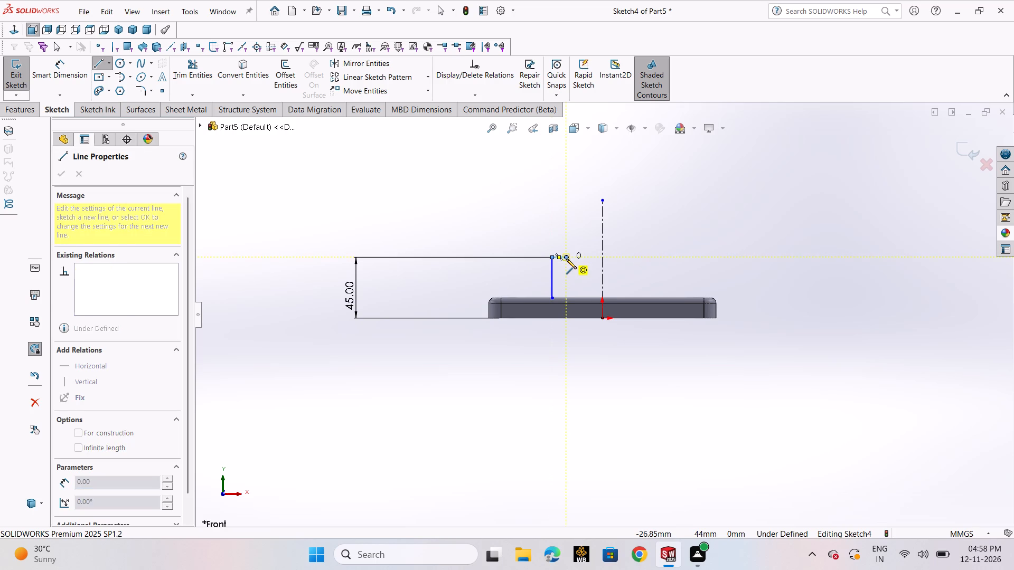
key(Return)
right_click(337, 226)
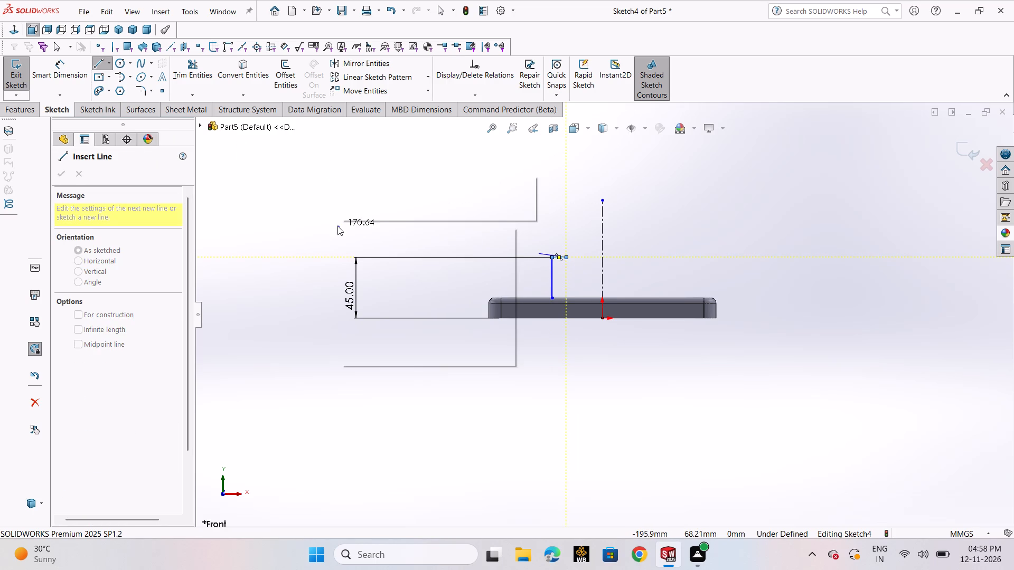
click(346, 233)
Dimension the short horizontal line's length as 9 mm.
click(66, 65)
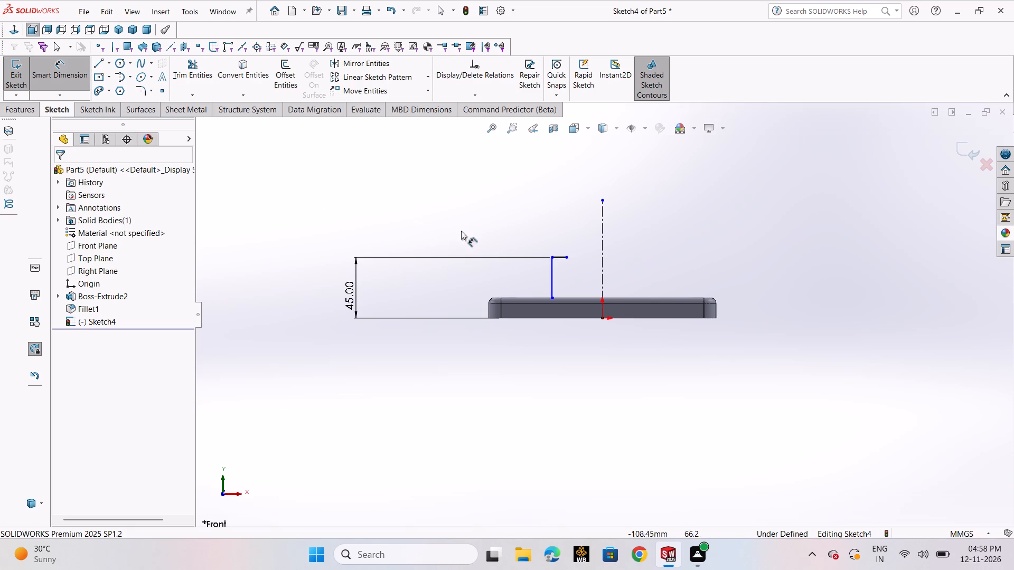
click(556, 256)
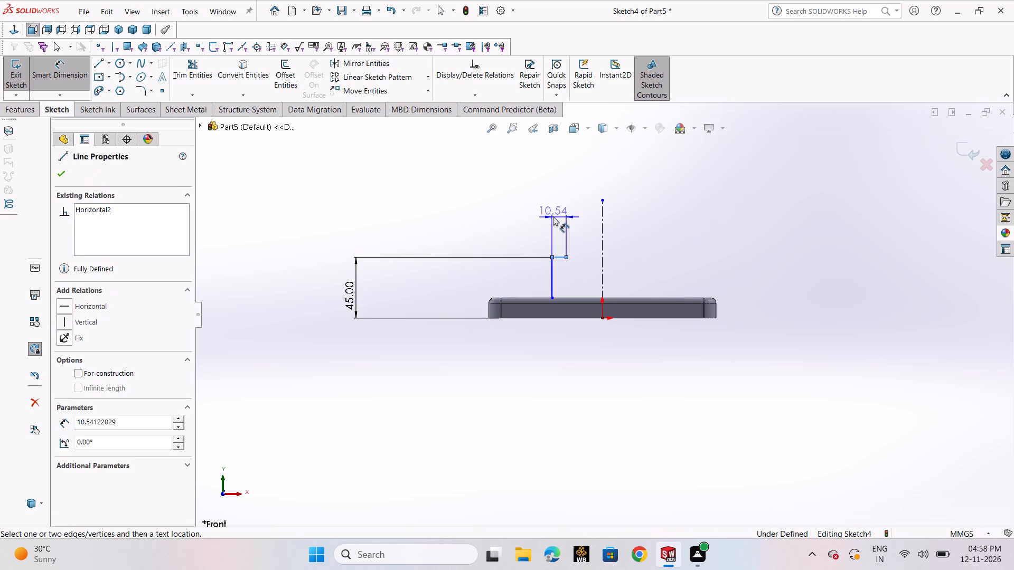
click(553, 216)
key(9)
key(Return)
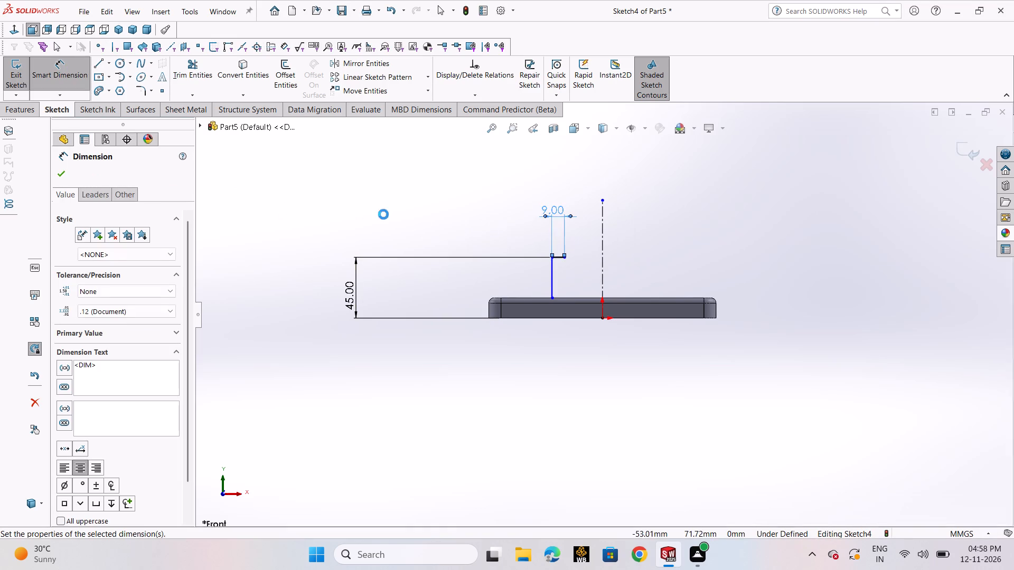
click(61, 174)
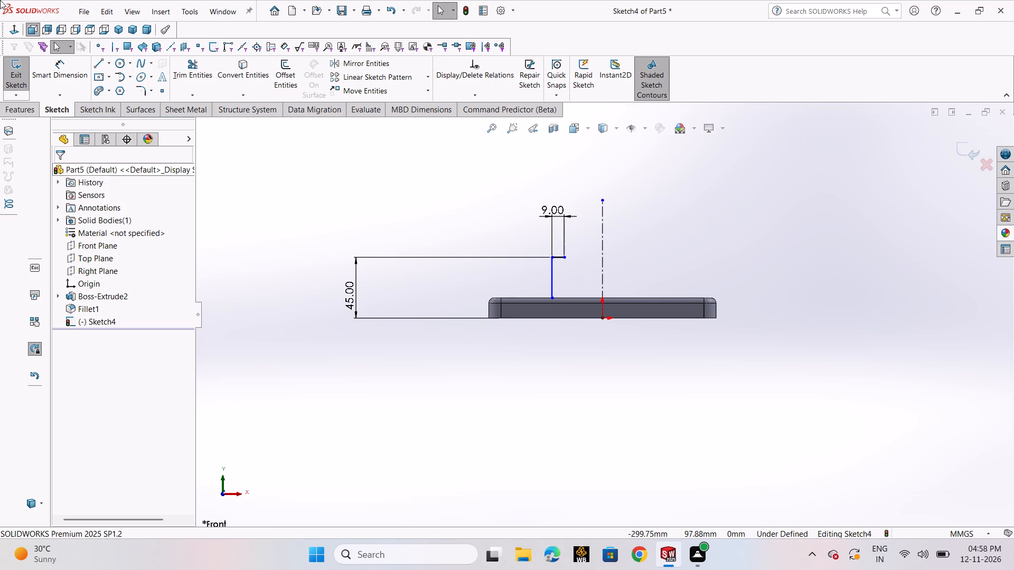
Dimension the vertical line's lower endpoint 40 mm horizontally from the plate's left end.
click(100, 63)
click(104, 77)
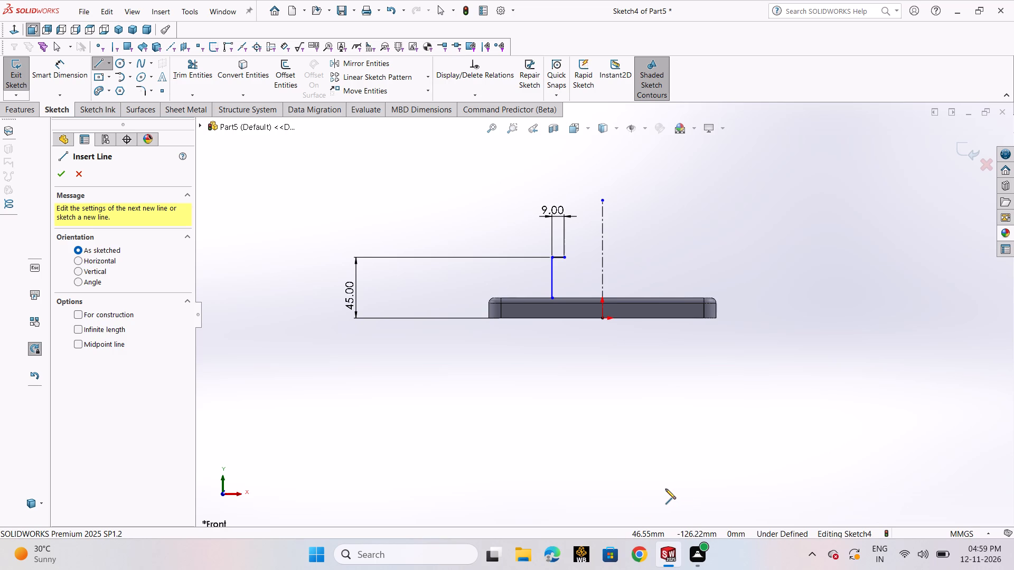
click(42, 77)
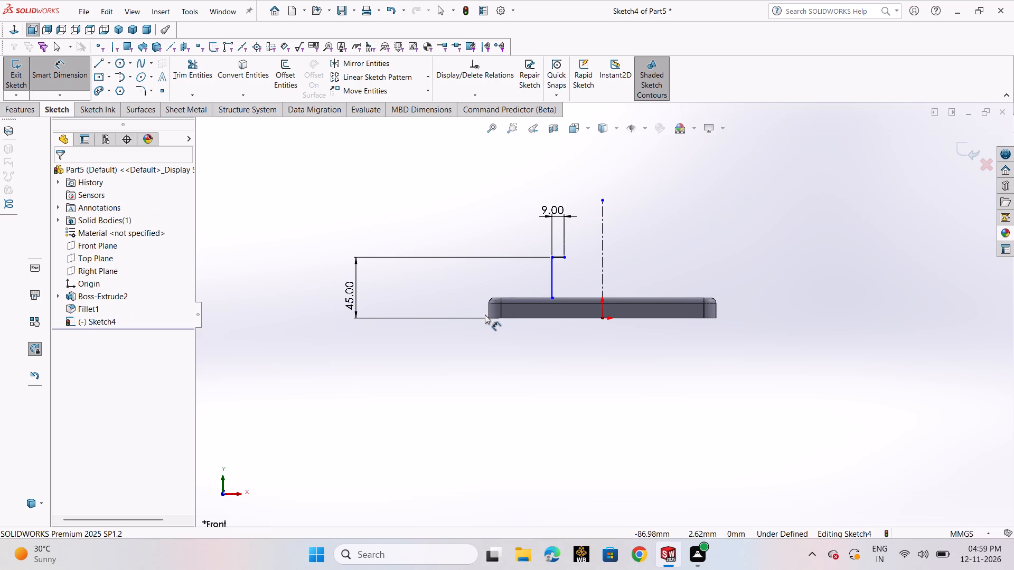
click(487, 313)
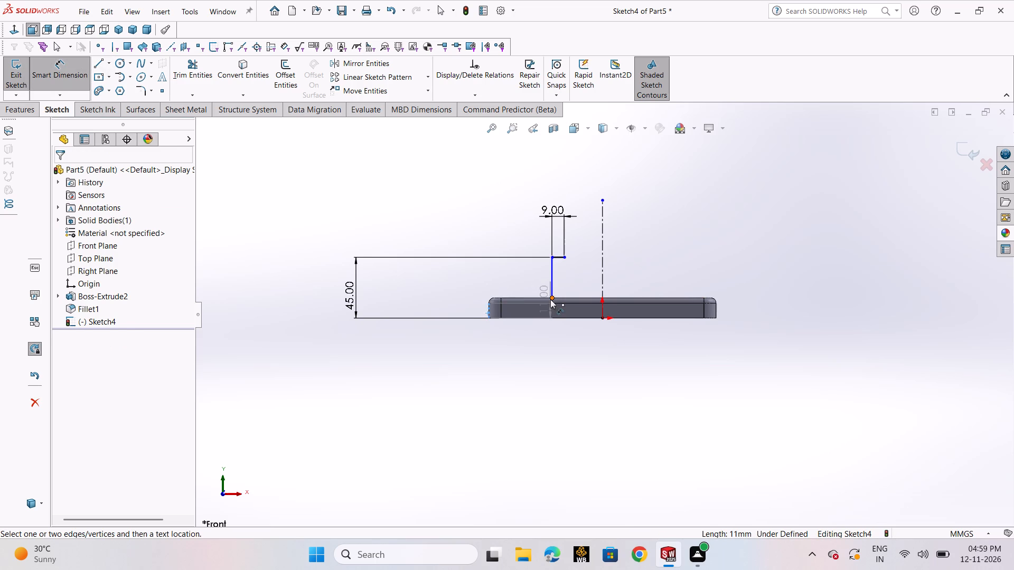
click(550, 299)
click(531, 366)
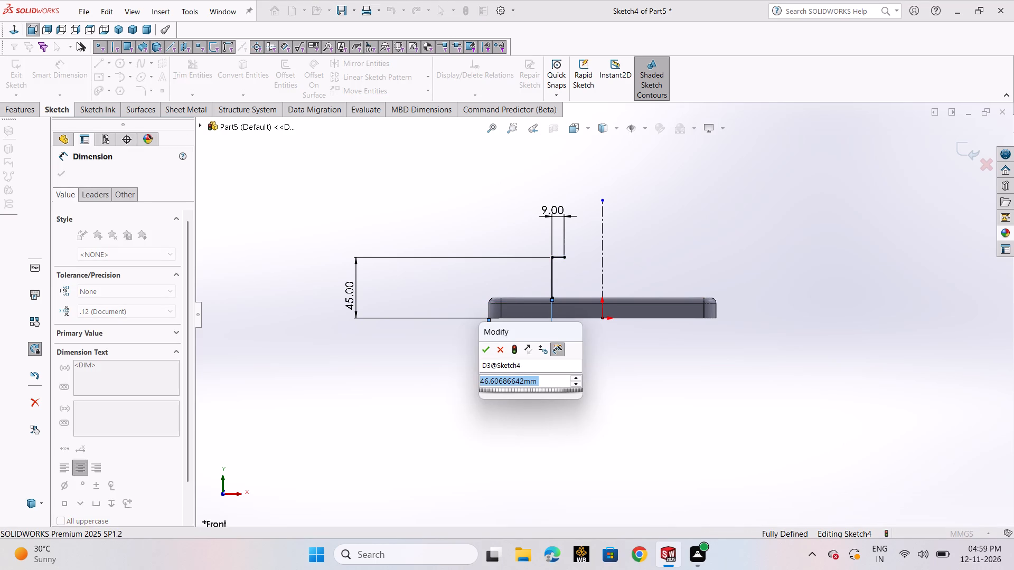
text(40)
key(Return)
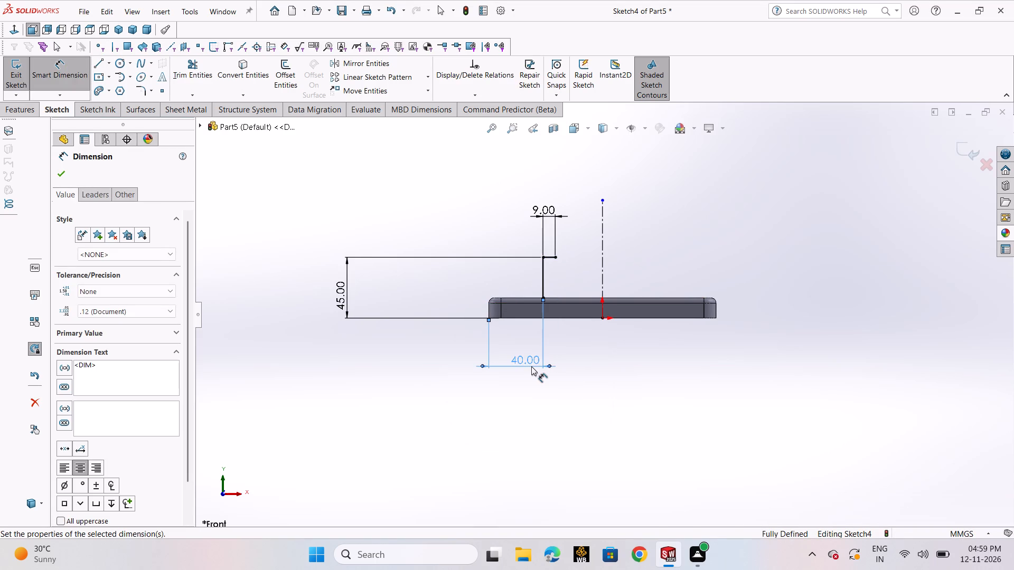
click(60, 175)
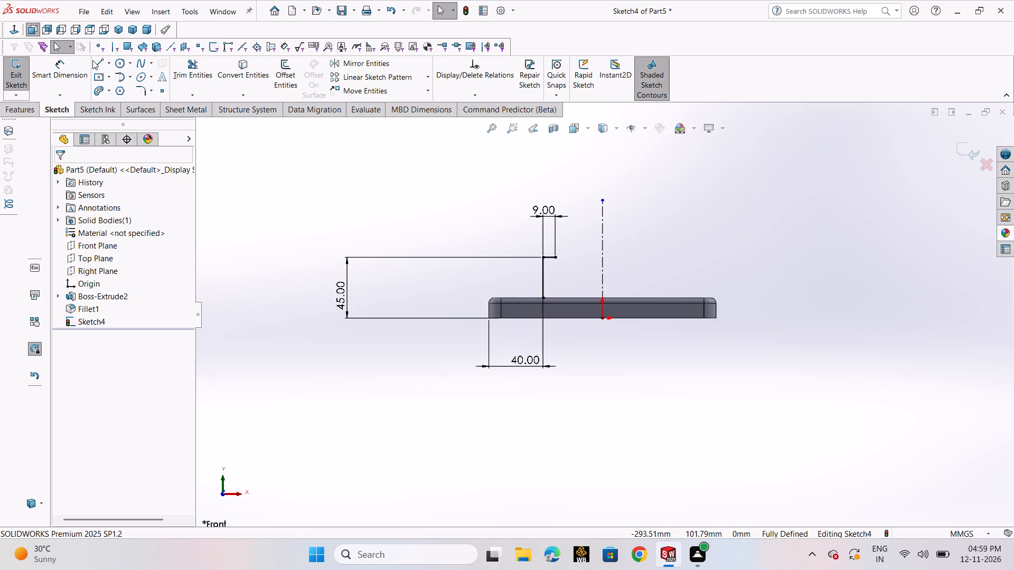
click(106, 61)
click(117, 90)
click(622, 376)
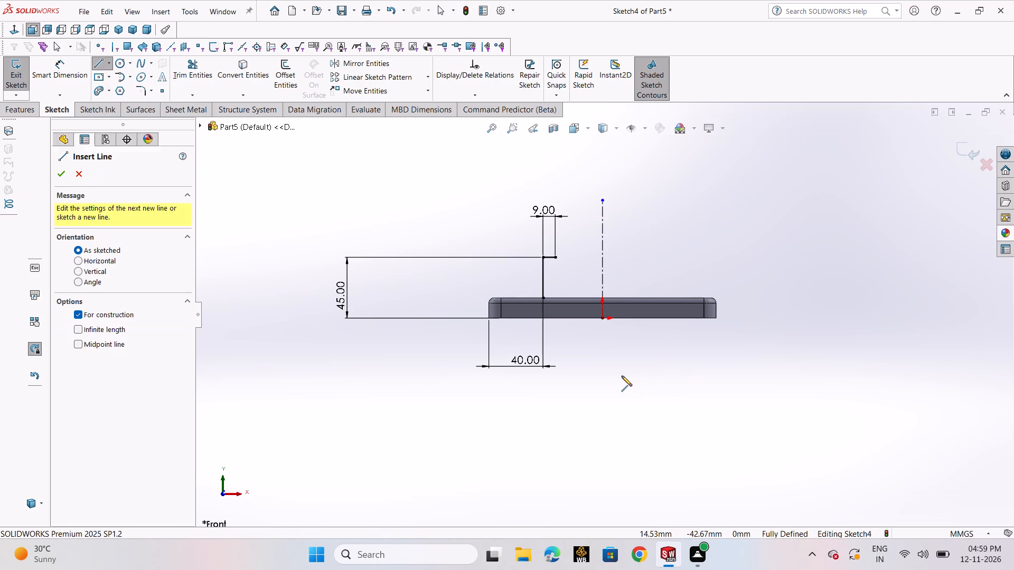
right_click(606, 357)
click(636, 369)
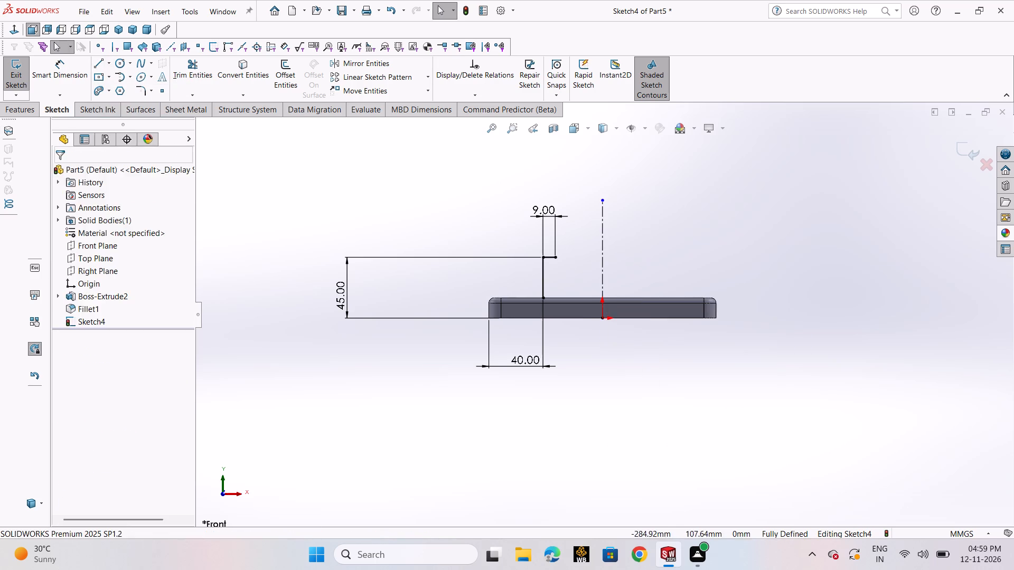
Check the horizontal distance between the plate's left end and the vertical centerline through the origin.
click(600, 261)
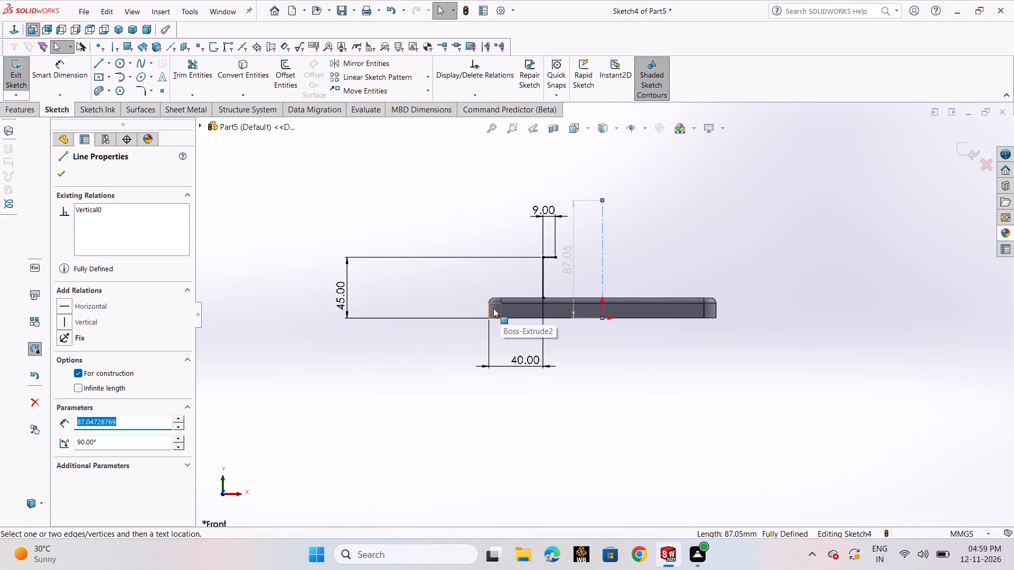
click(487, 312)
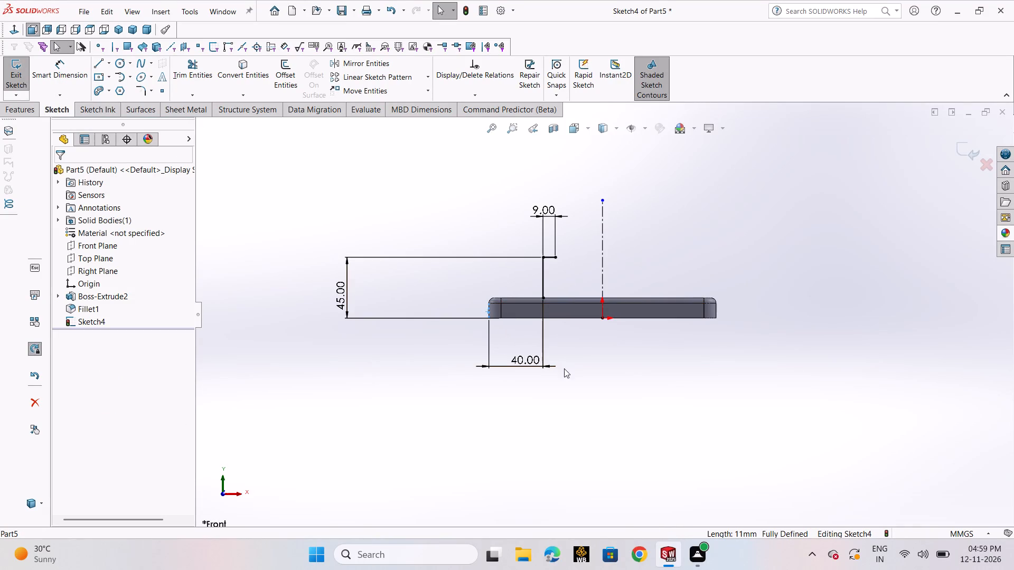
click(40, 66)
click(604, 253)
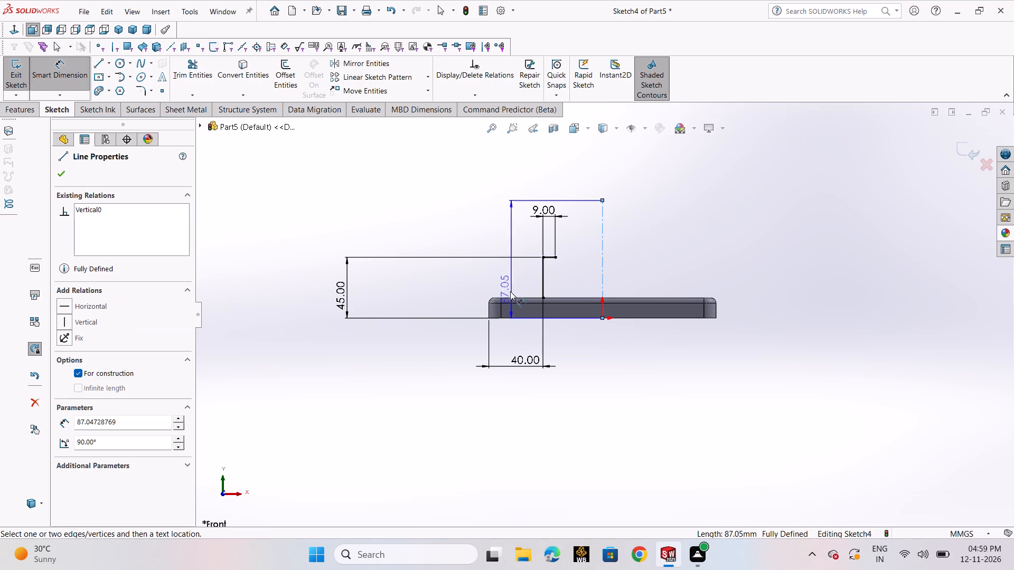
click(489, 307)
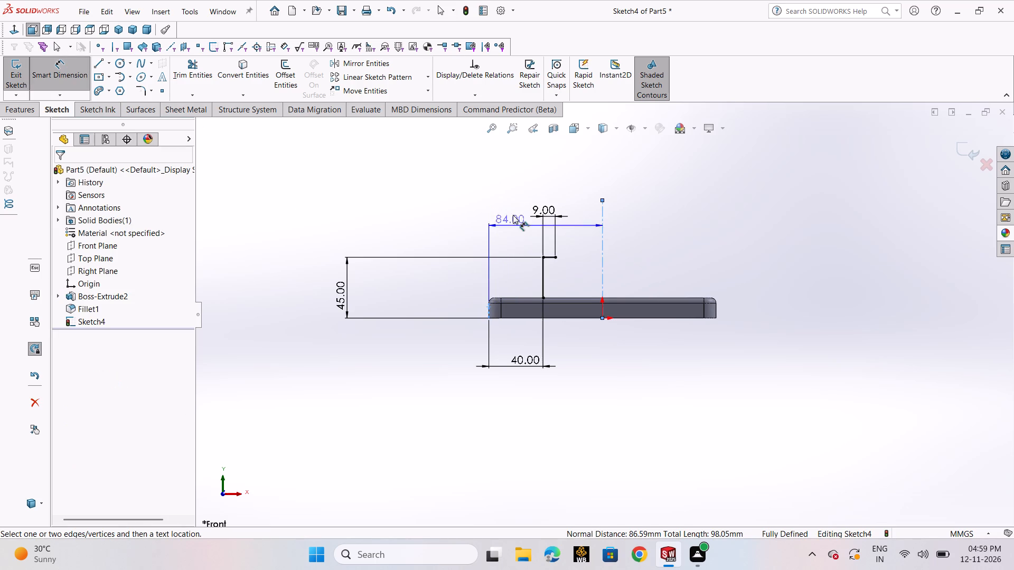
key(Escape)
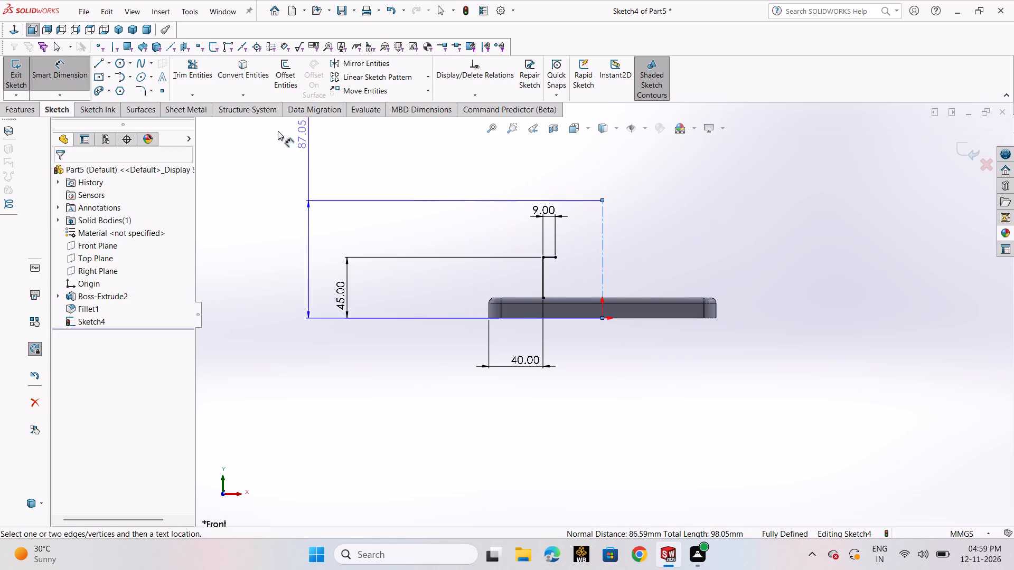
key(Escape)
Sketch a vertical centerline about 113.5 mm long upward from the plate's bottom edge, between the short horizontal line and the origin centerline.
click(109, 66)
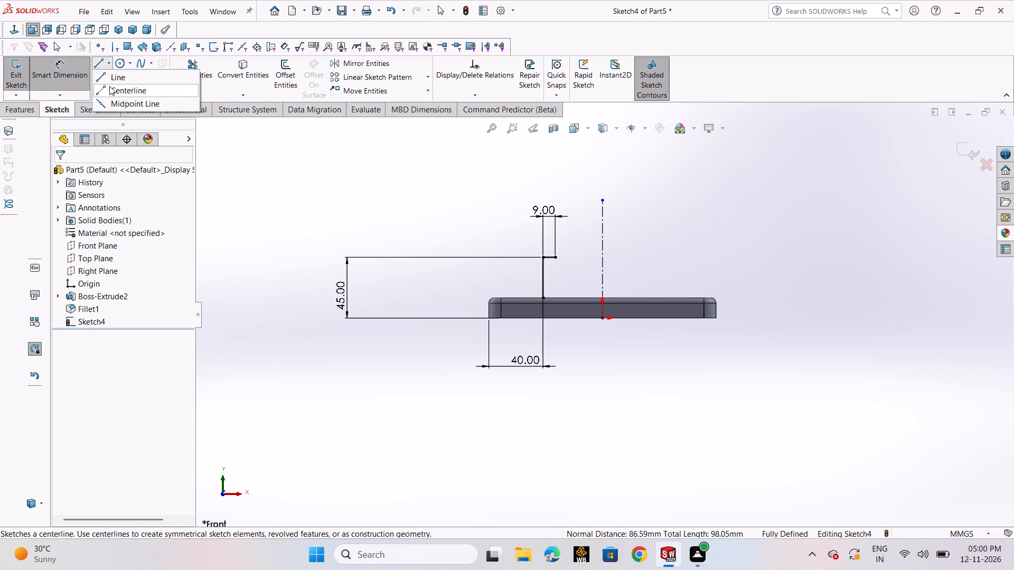
click(109, 86)
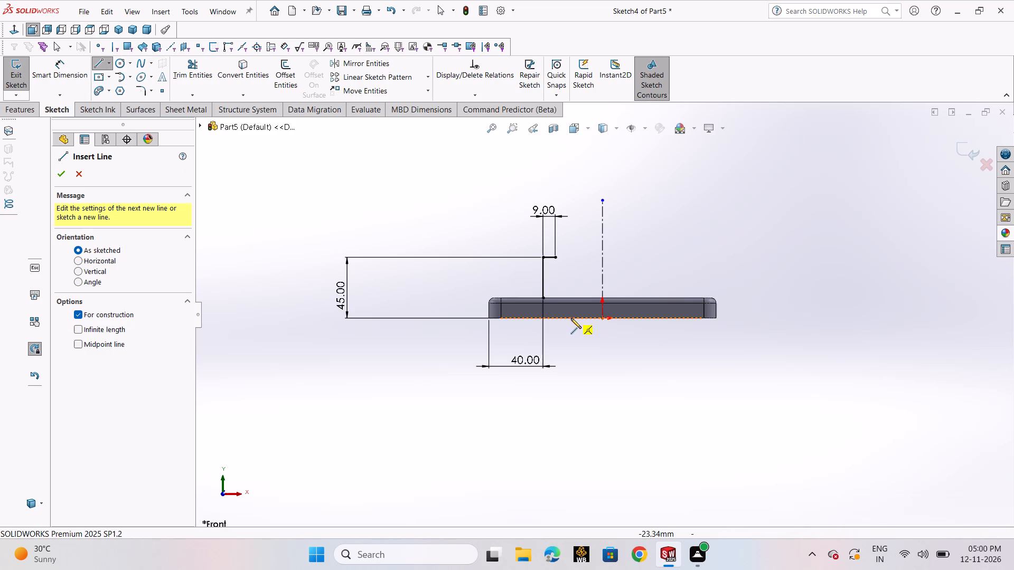
click(571, 318)
click(571, 165)
right_click(571, 165)
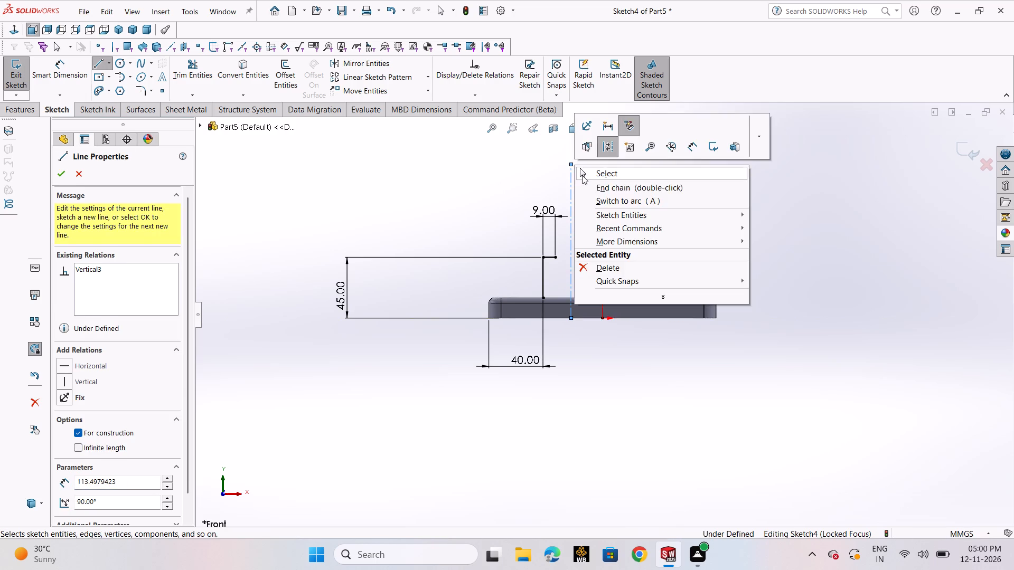
click(582, 175)
Dimension the new vertical centerline 69 mm horizontally from the plate's left end.
click(49, 73)
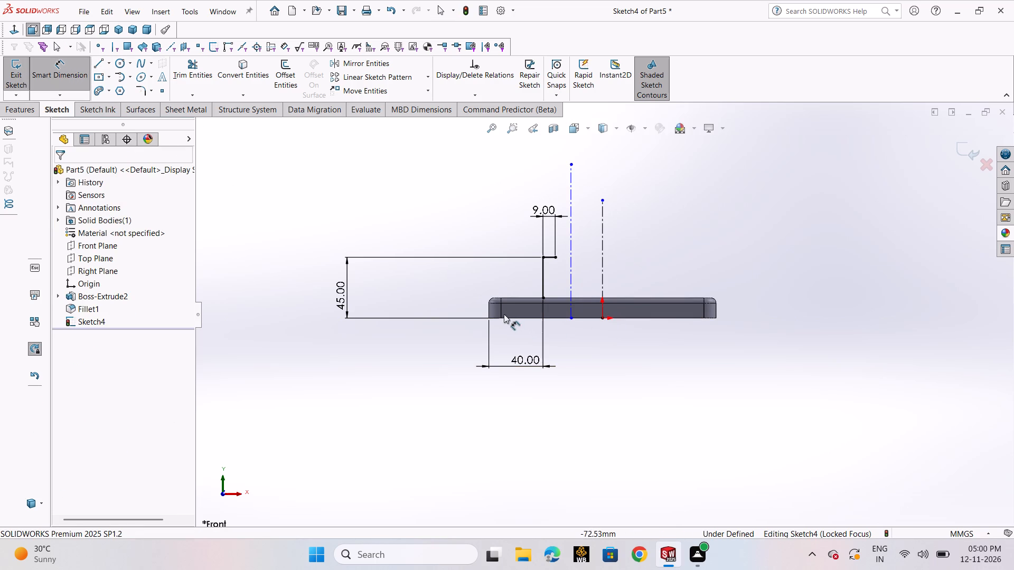
click(487, 308)
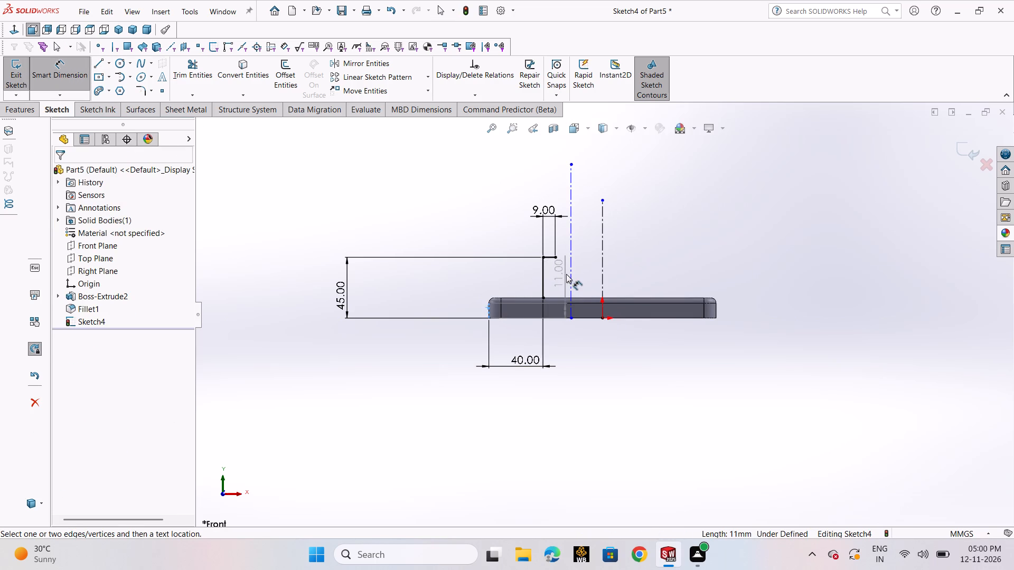
click(568, 278)
click(540, 419)
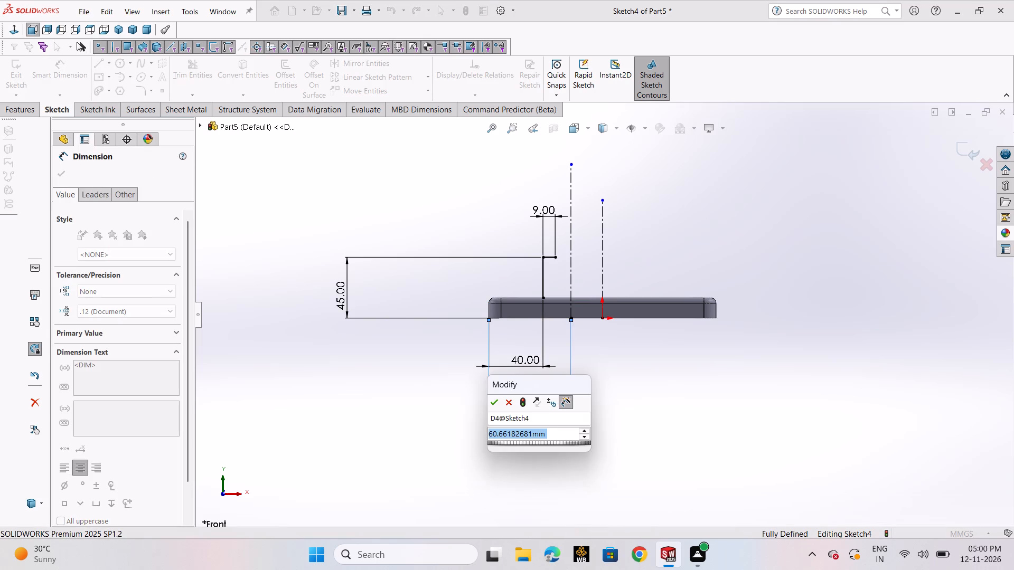
text(69)
key(Return)
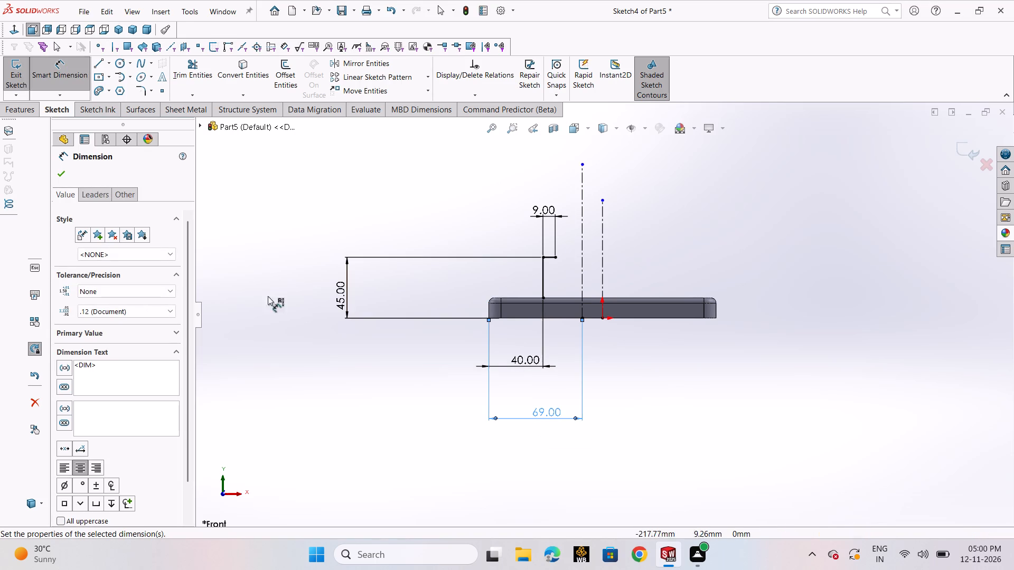
click(59, 179)
Check the horizontal distance between the new vertical centerline and the centerline through the origin.
click(54, 63)
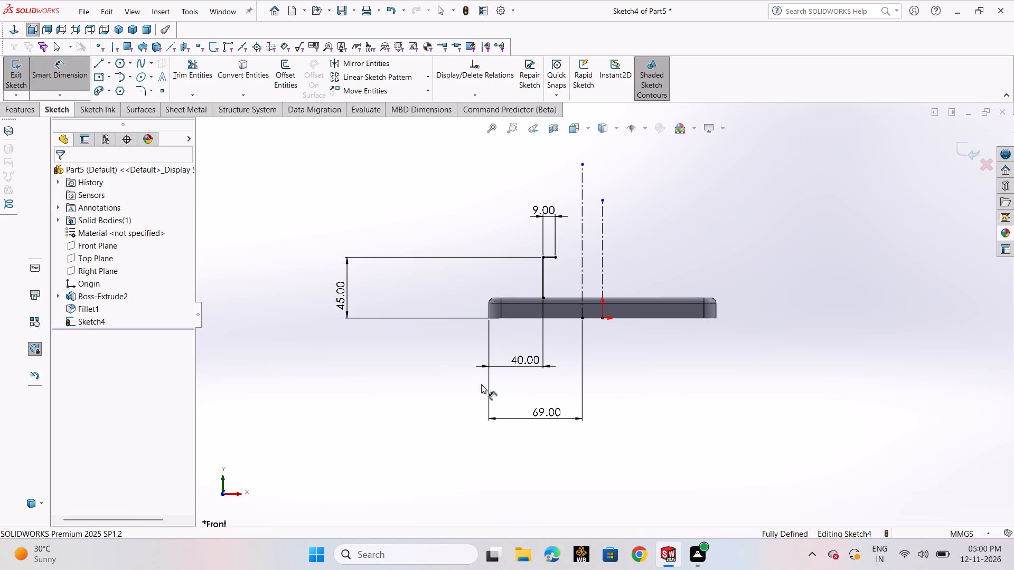
click(584, 308)
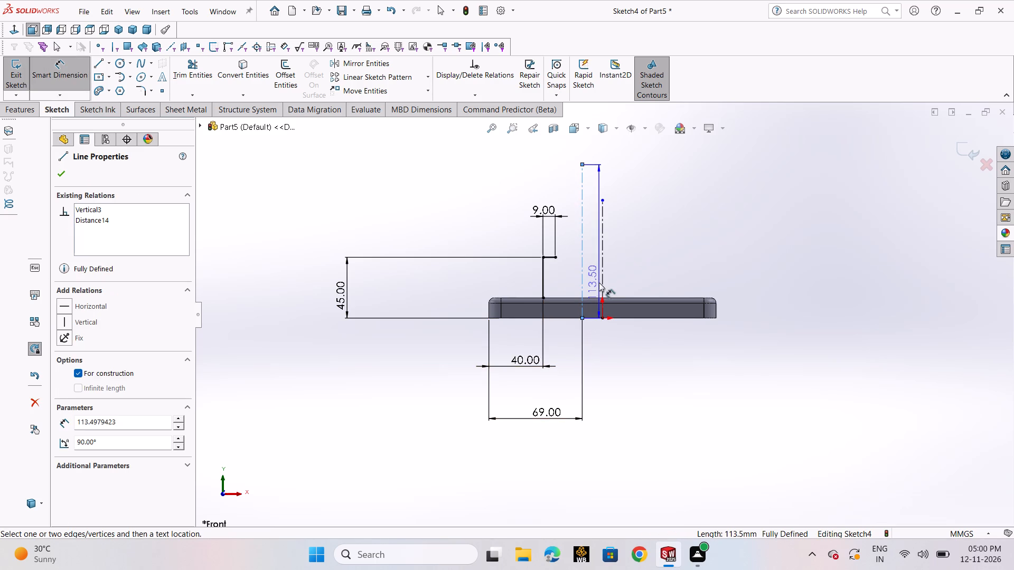
click(601, 280)
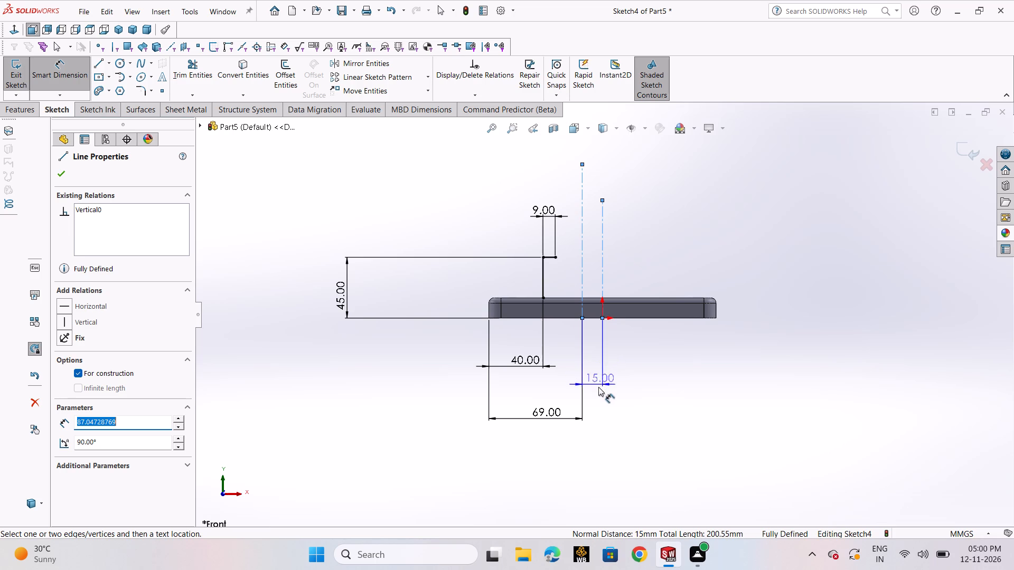
key(Escape)
key(Escape)
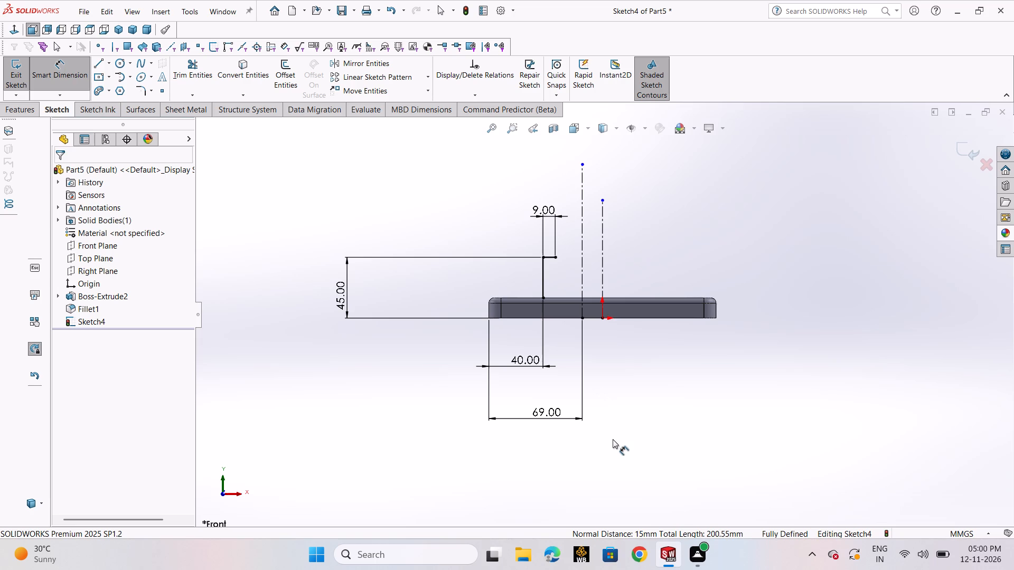
Sketch a vertical centerline about 94 mm long beyond the plate's left end, starting level with the plate's bottom edge.
click(106, 61)
click(115, 85)
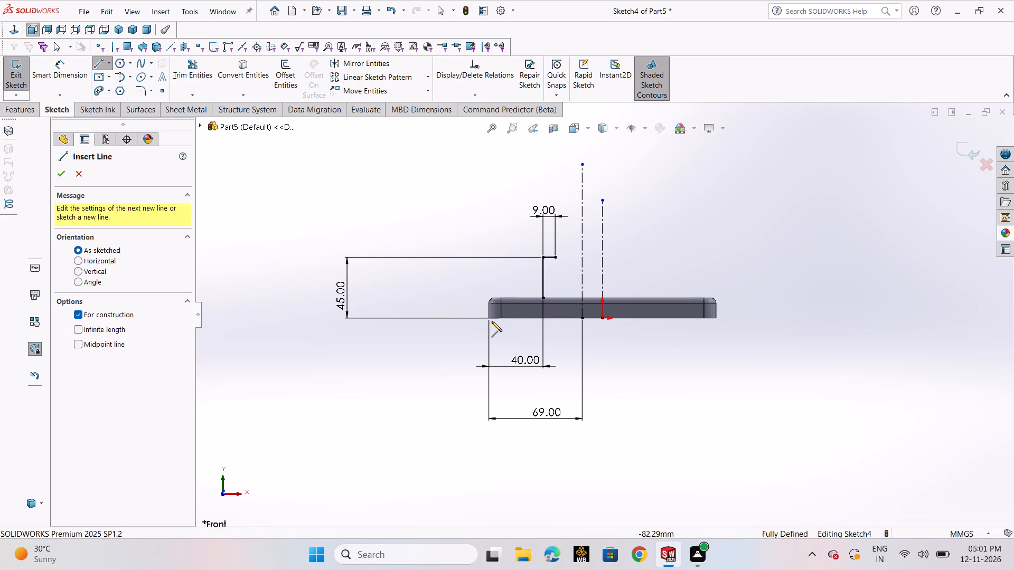
click(438, 318)
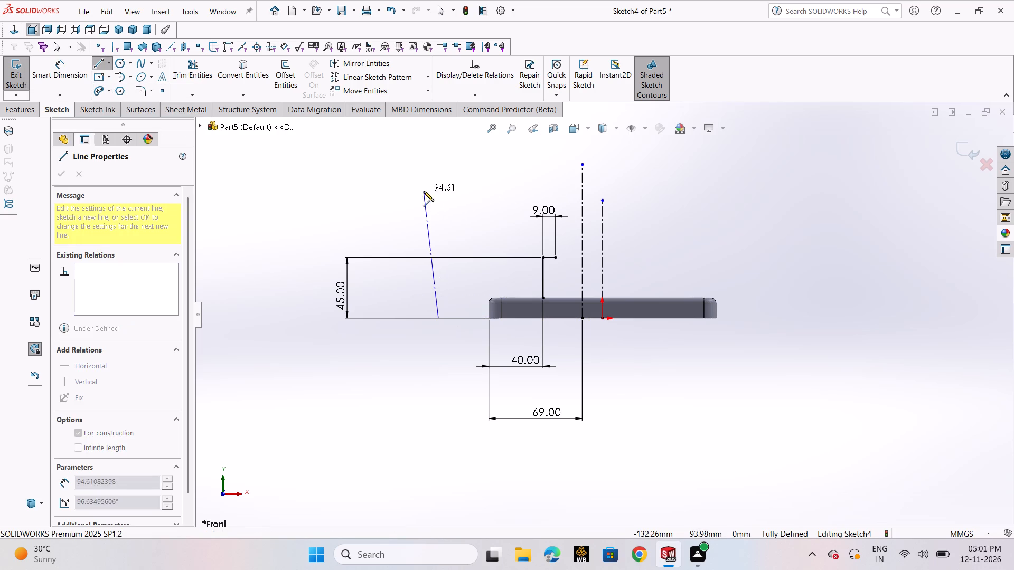
click(438, 191)
right_click(438, 191)
click(452, 198)
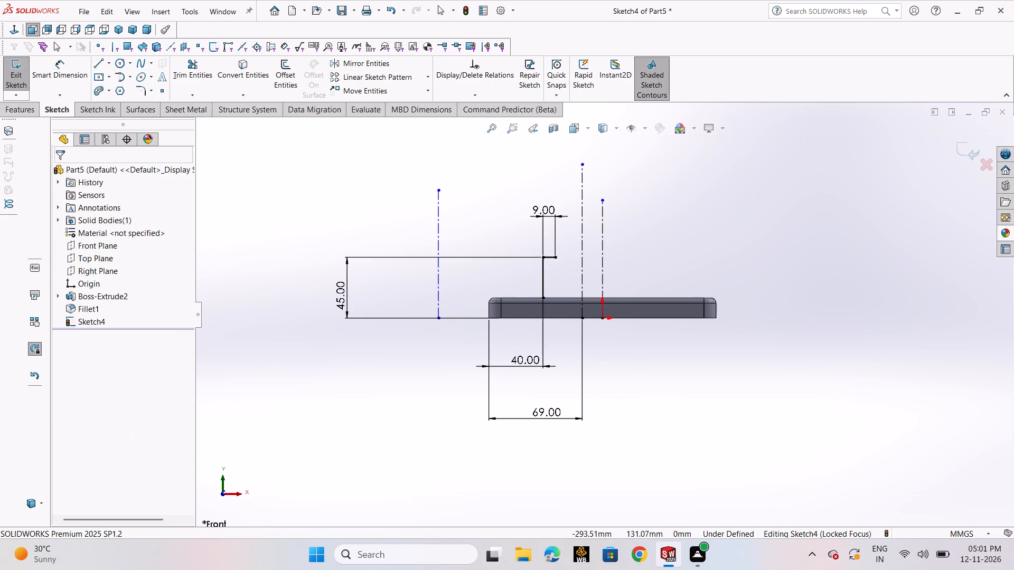
Dimension the length of the vertical centerline beyond the plate's left end as 57 mm.
click(69, 73)
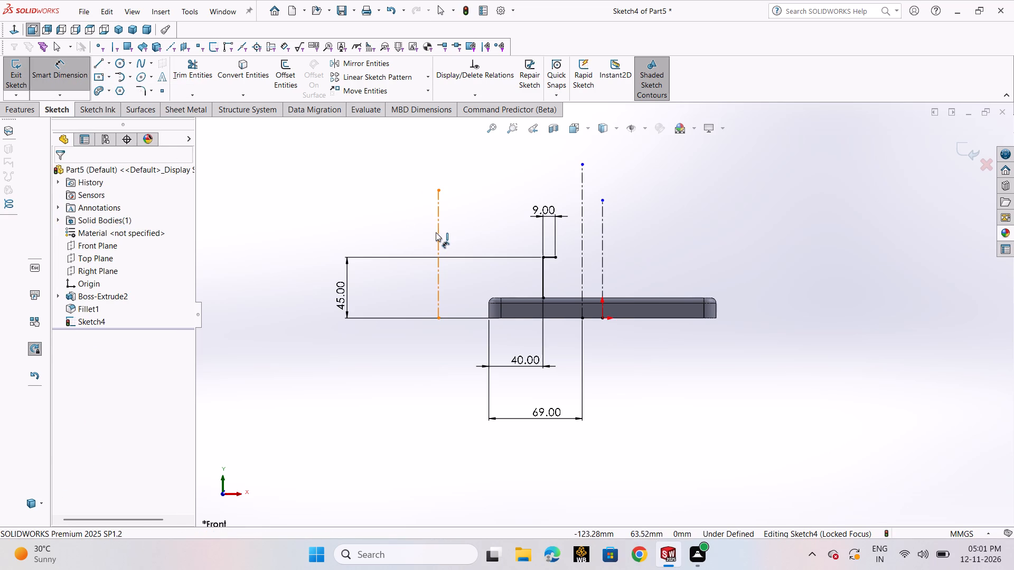
click(437, 232)
click(284, 242)
text(57)
key(Return)
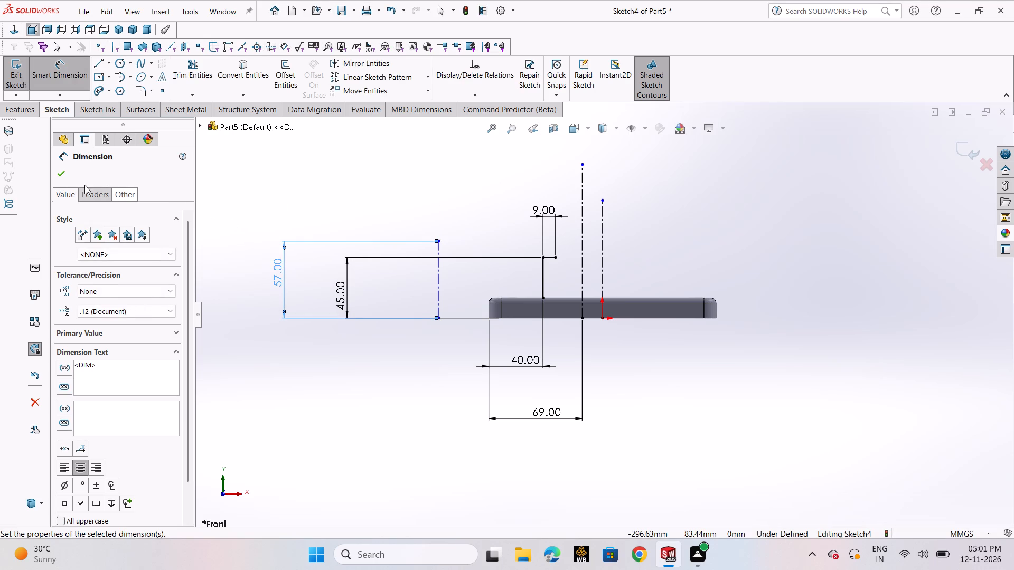
click(57, 181)
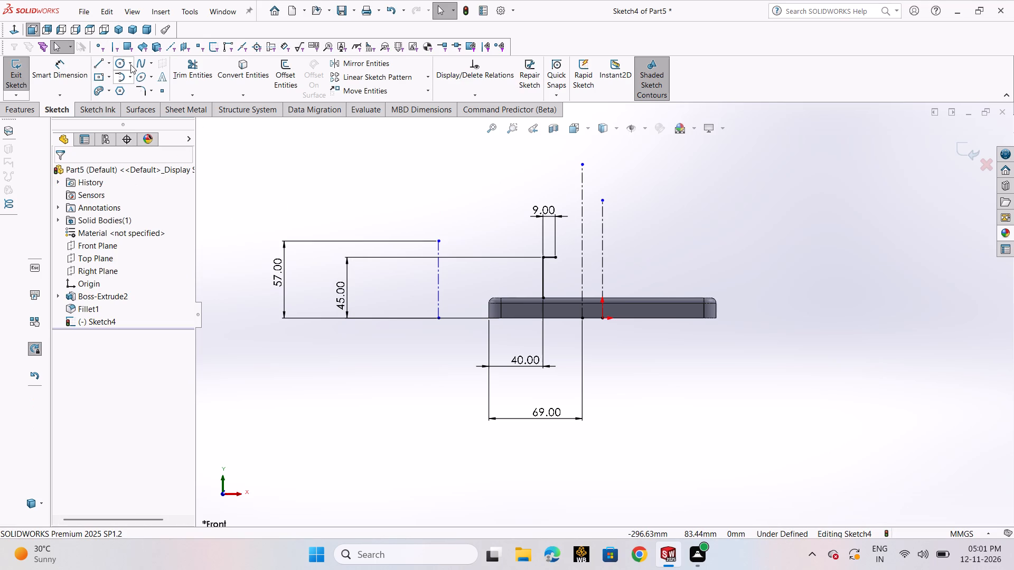
Sketch a horizontal centerline about 106 mm long from the 57 mm centerline's upper endpoint to the vertical centerline 69 mm from the plate's left end.
click(107, 64)
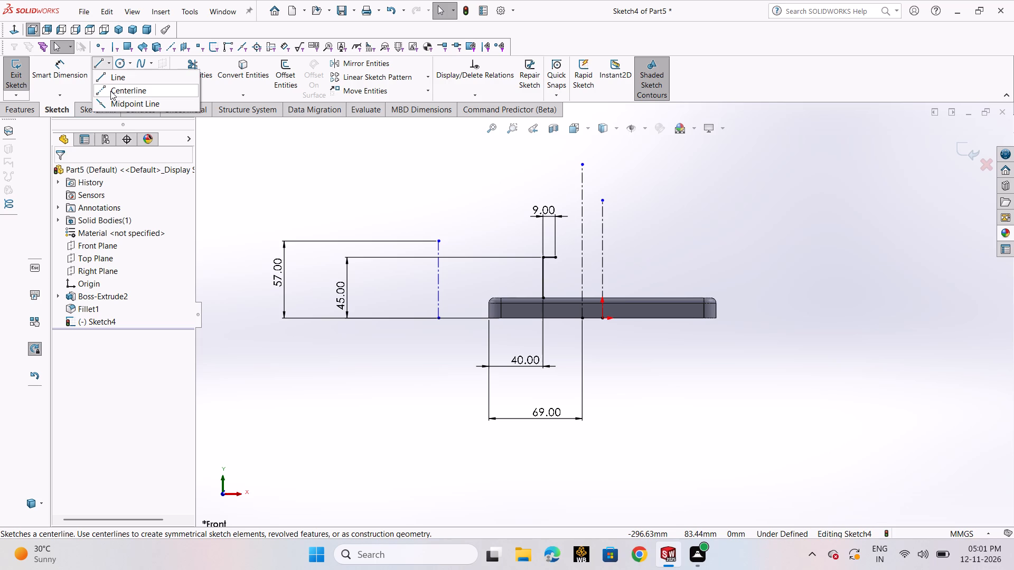
click(110, 91)
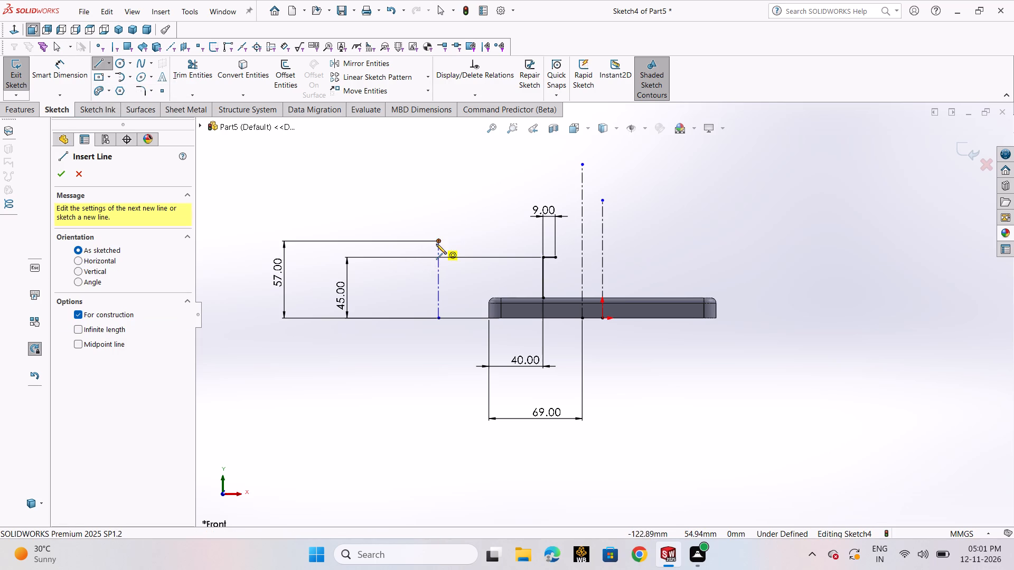
click(438, 243)
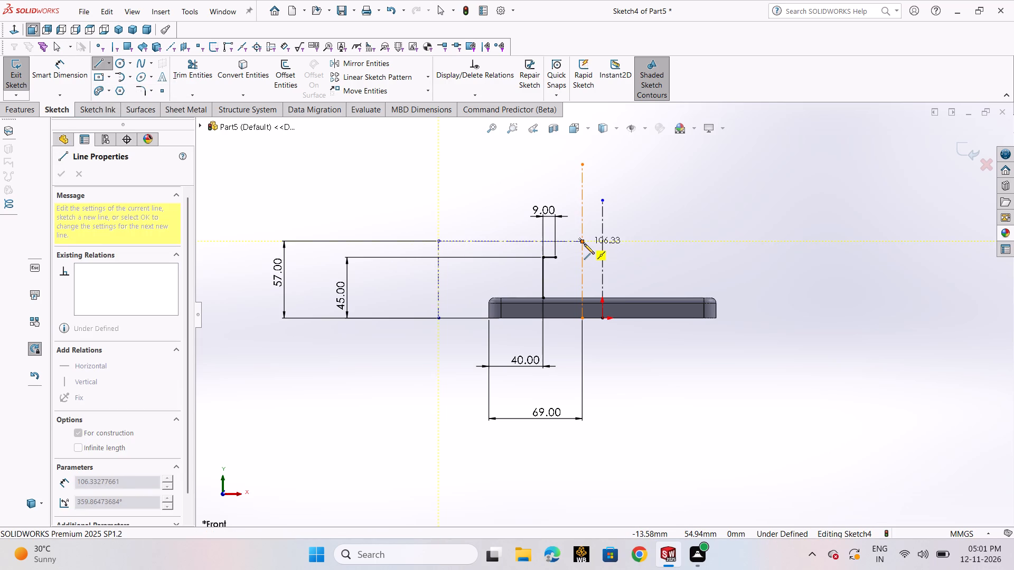
click(584, 242)
right_click(584, 242)
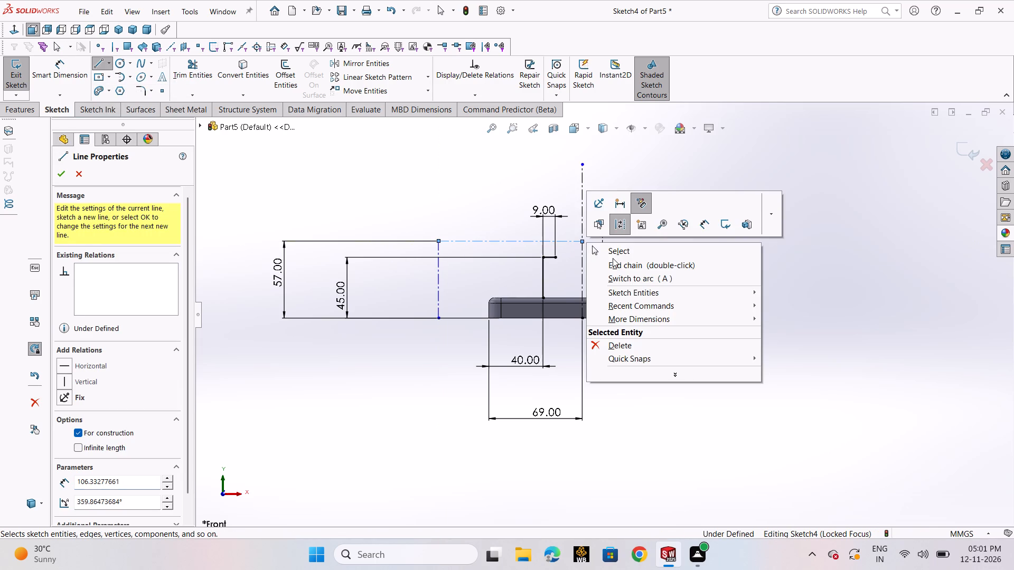
click(613, 252)
click(510, 225)
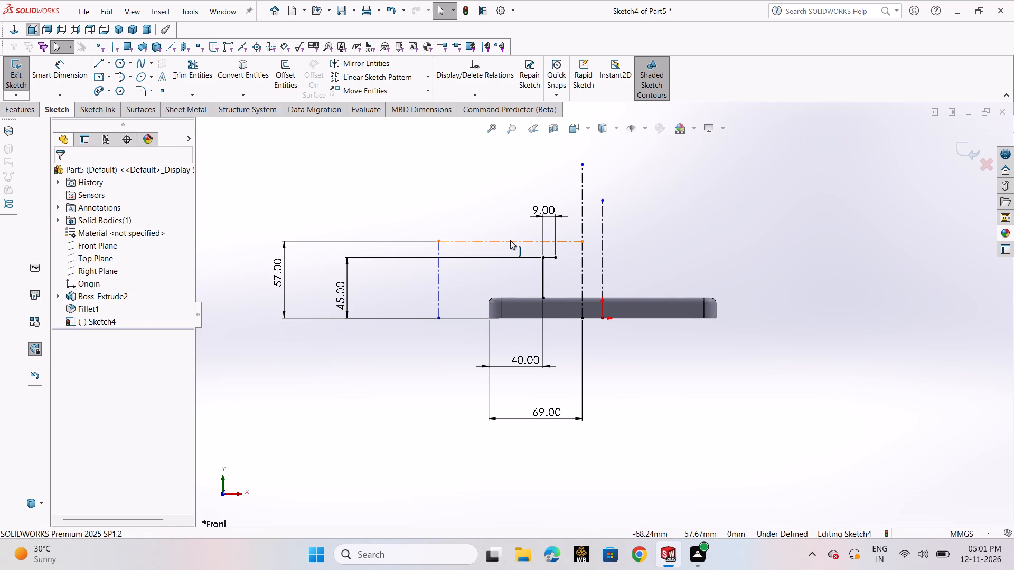
click(510, 240)
click(547, 187)
click(435, 194)
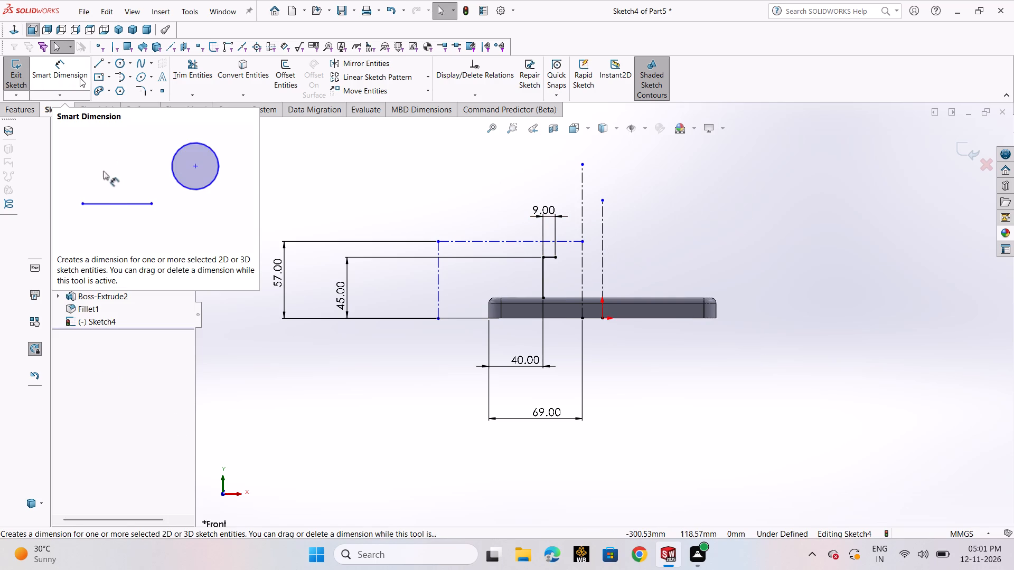
click(326, 367)
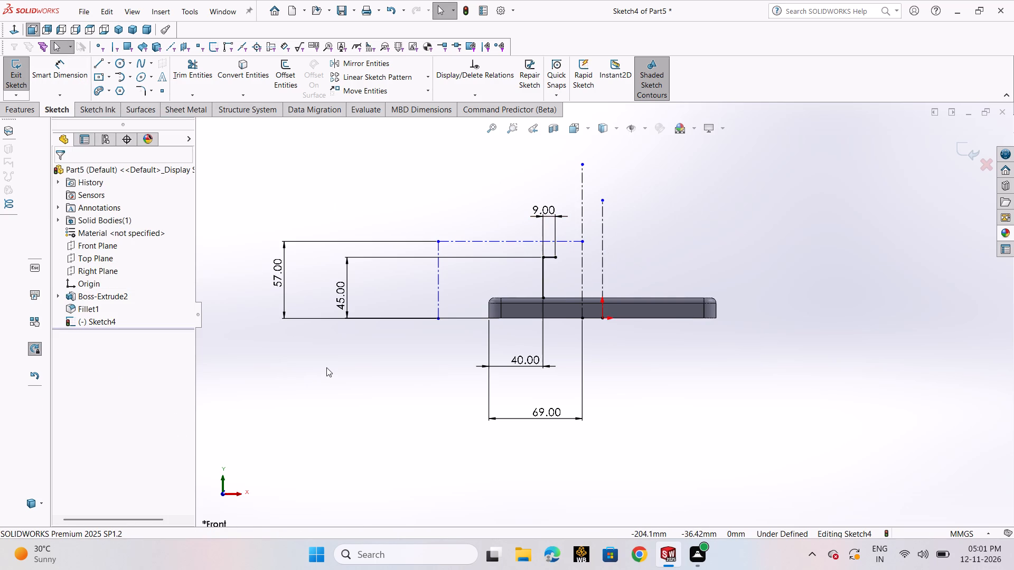
Sketch a circle of about 7.5 mm radius centered on the 69 mm vertical centerline, about 70.5 mm above the plate's bottom edge.
click(107, 68)
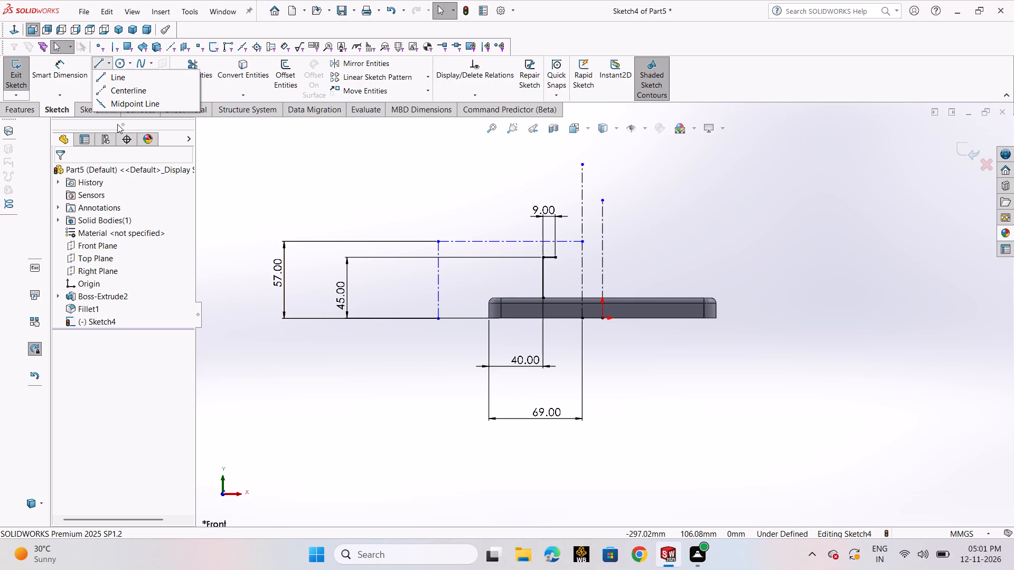
click(126, 65)
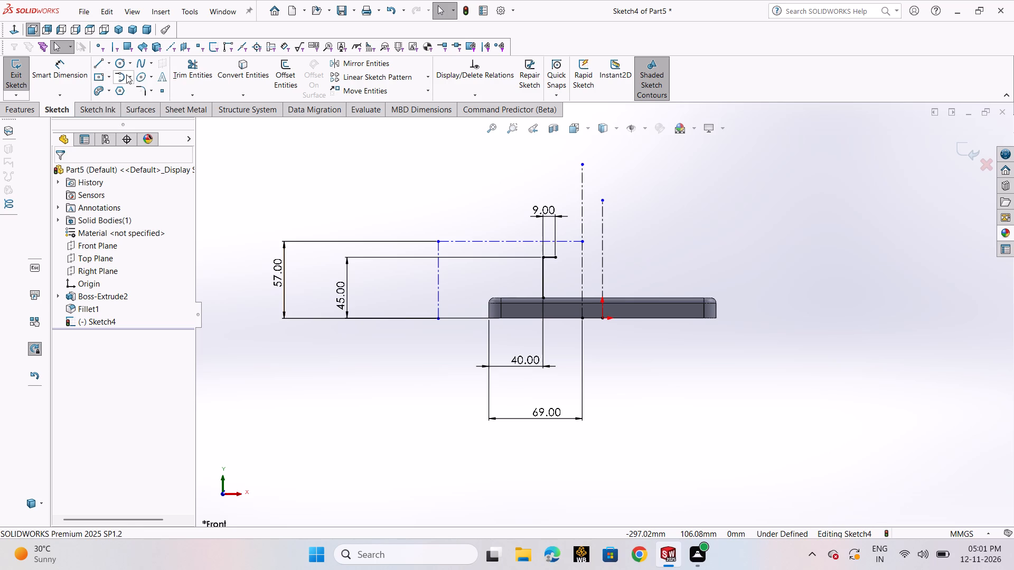
click(123, 65)
click(124, 78)
scroll(590, 233, down, 1)
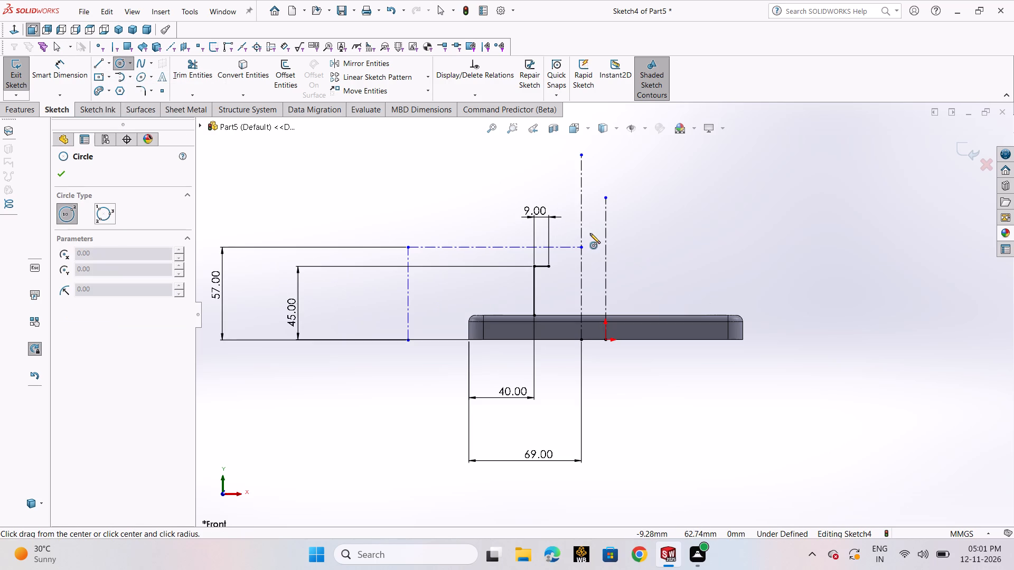
click(581, 225)
click(583, 213)
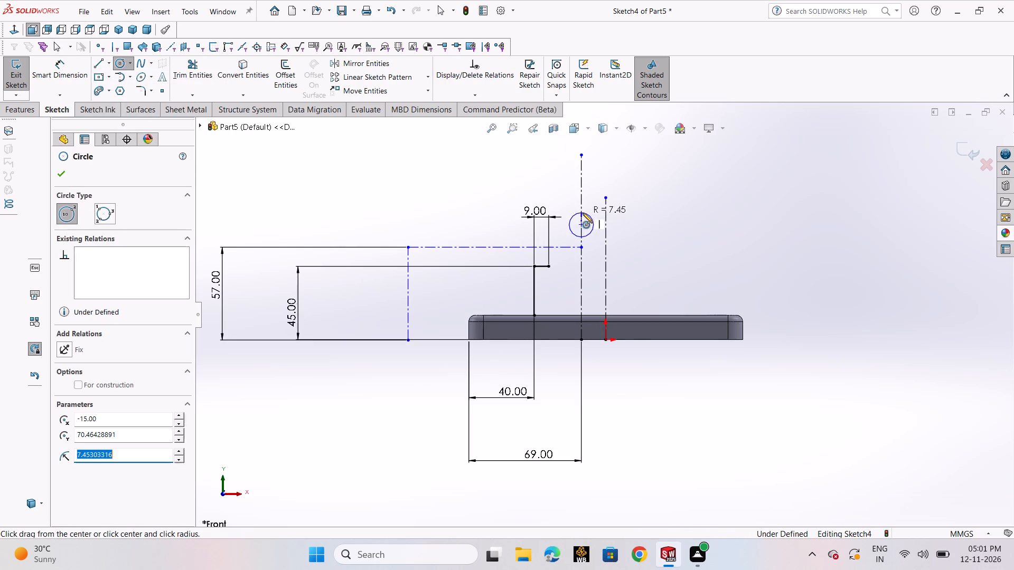
right_click(583, 213)
click(598, 218)
Dimension the diameter of the circle on the 69 mm vertical centerline as 18 mm.
click(67, 80)
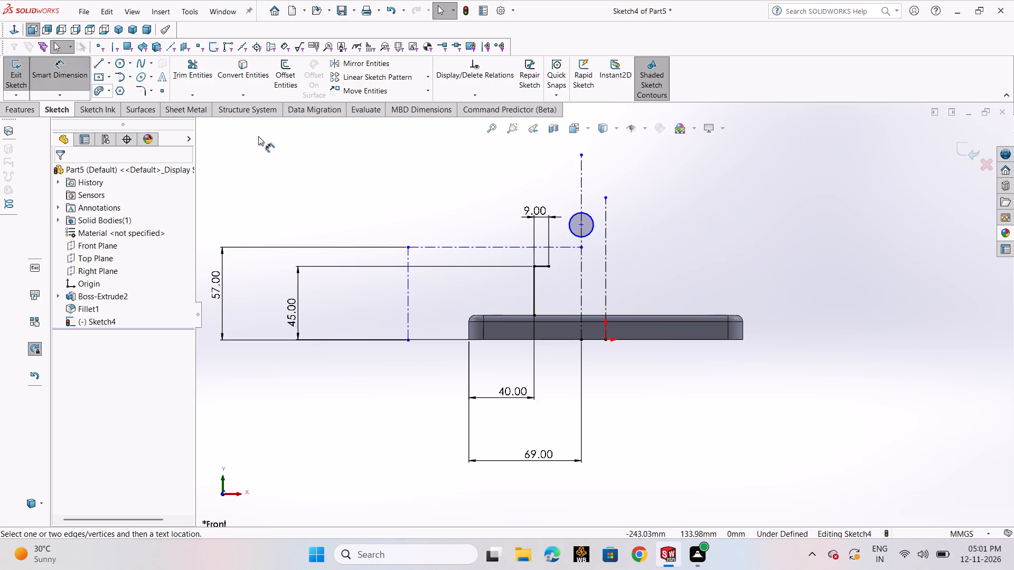
click(572, 231)
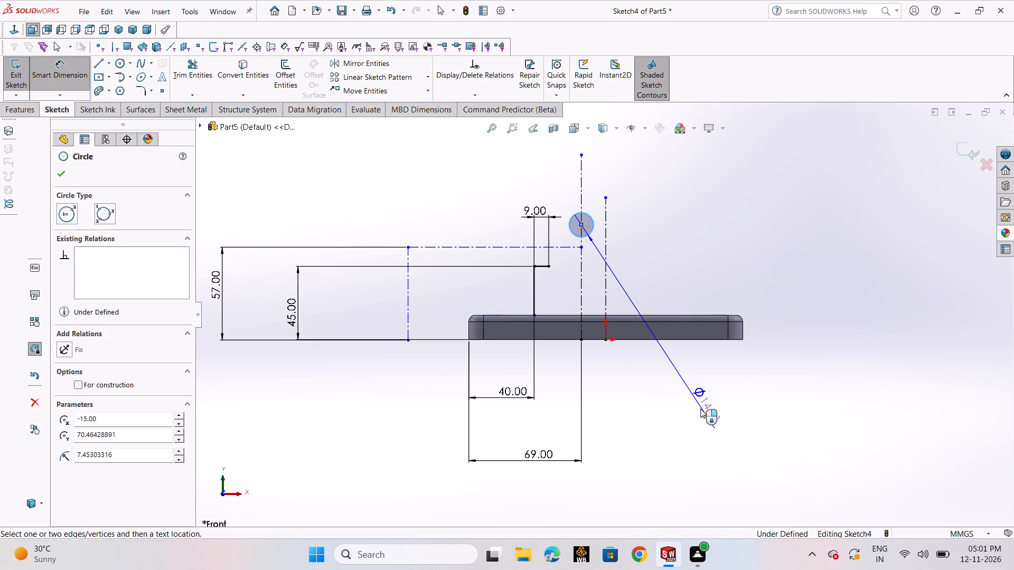
click(700, 408)
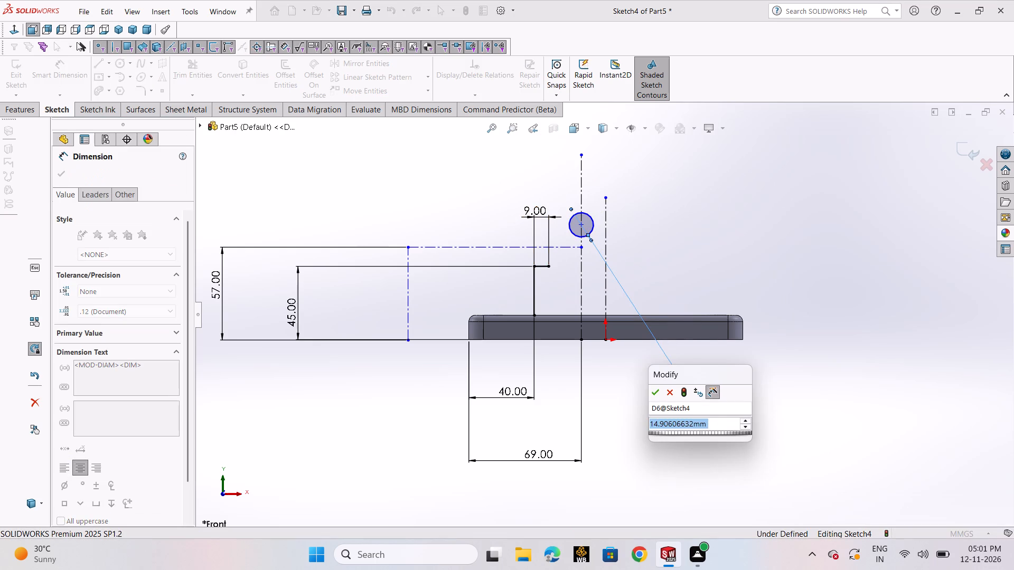
text(18)
key(Return)
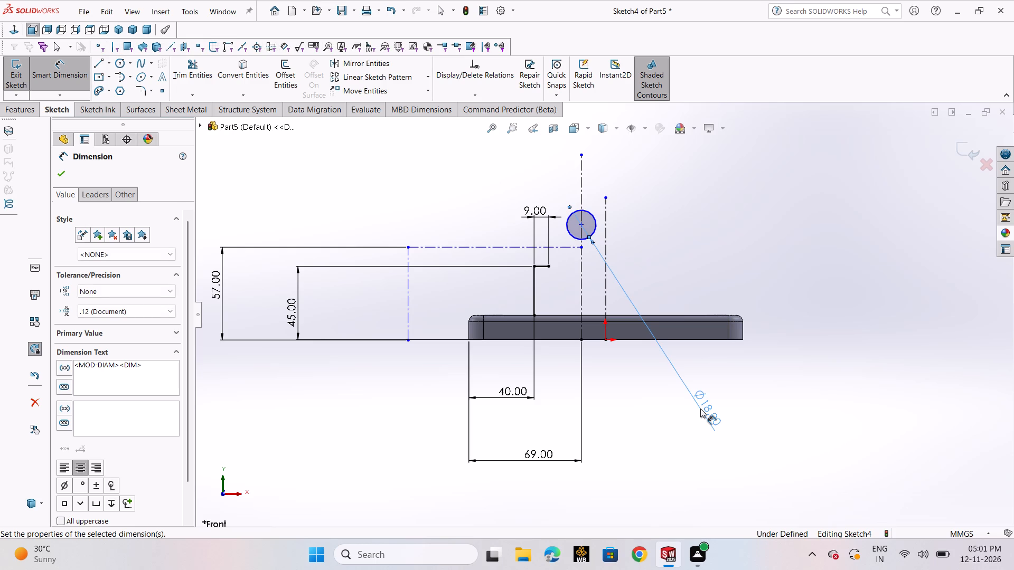
click(63, 179)
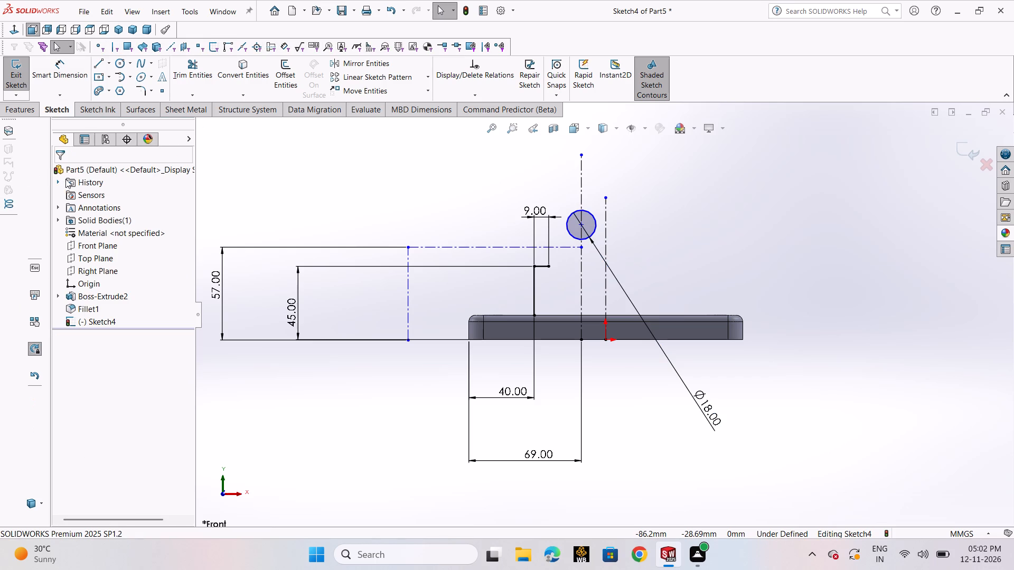
Dimension the circle's center as 4 mm above the horizontal centerline that meets the 57 mm centerline's upper endpoint.
click(55, 74)
click(554, 246)
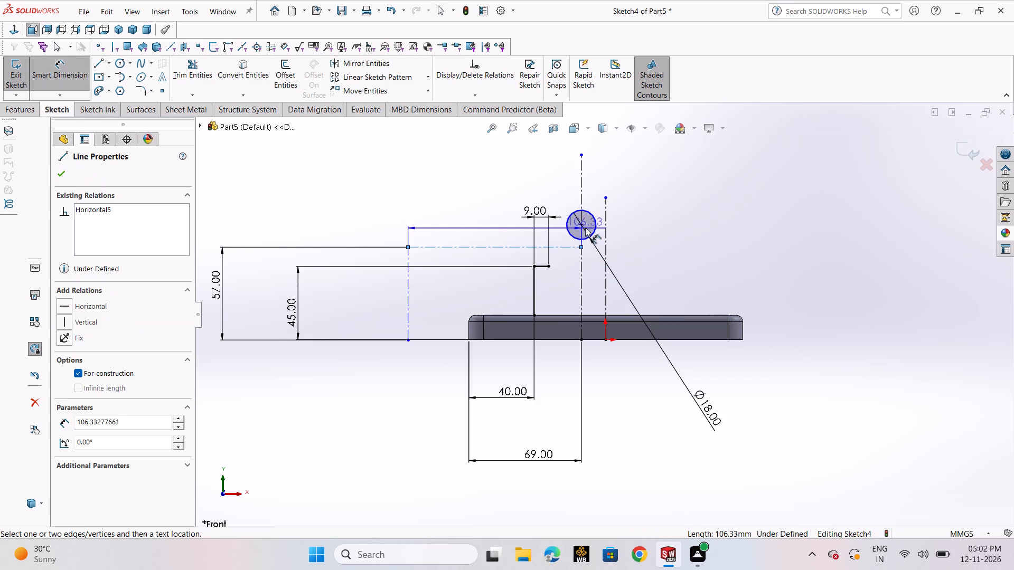
click(580, 224)
click(273, 212)
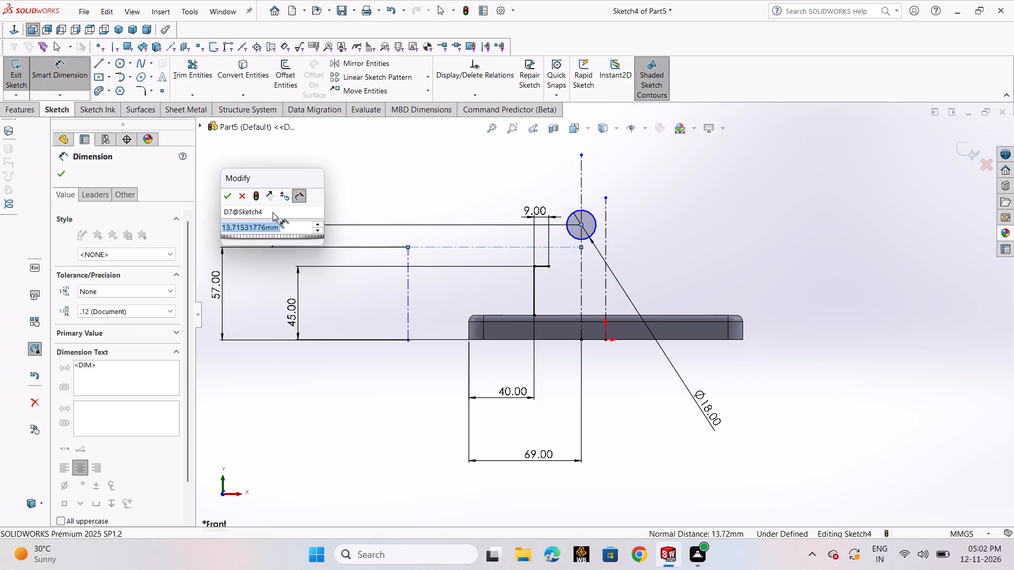
key(4)
key(Return)
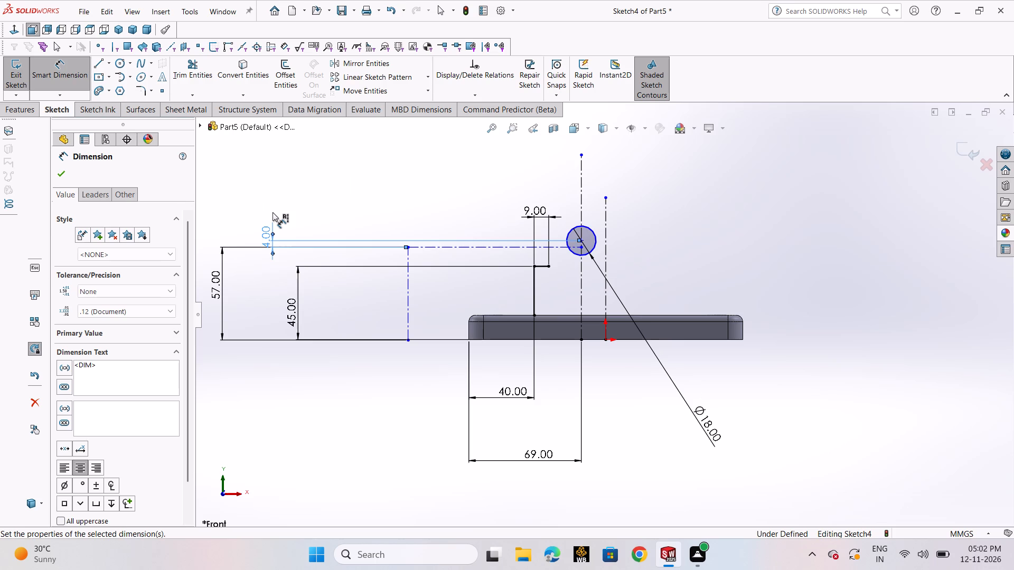
click(59, 174)
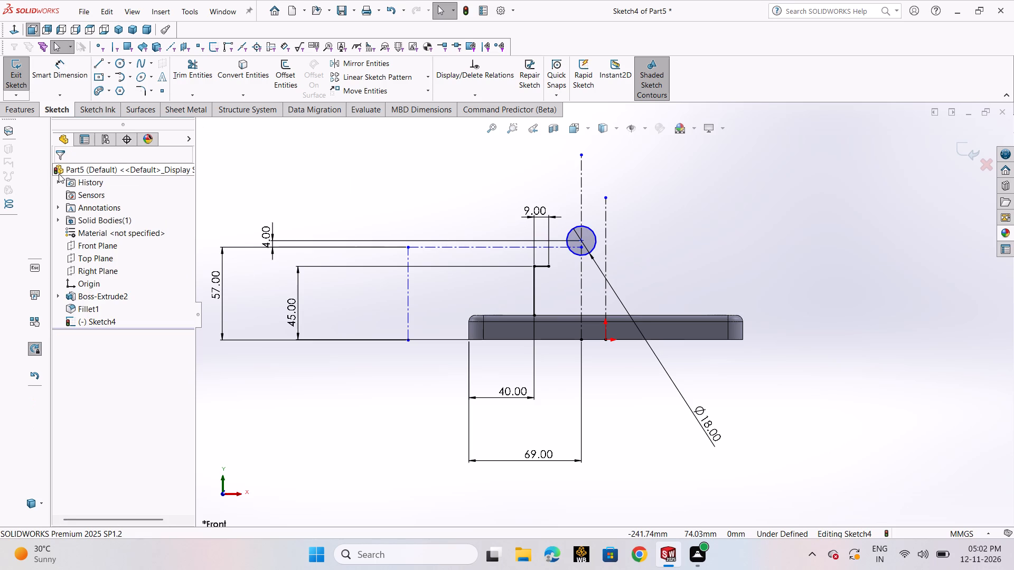
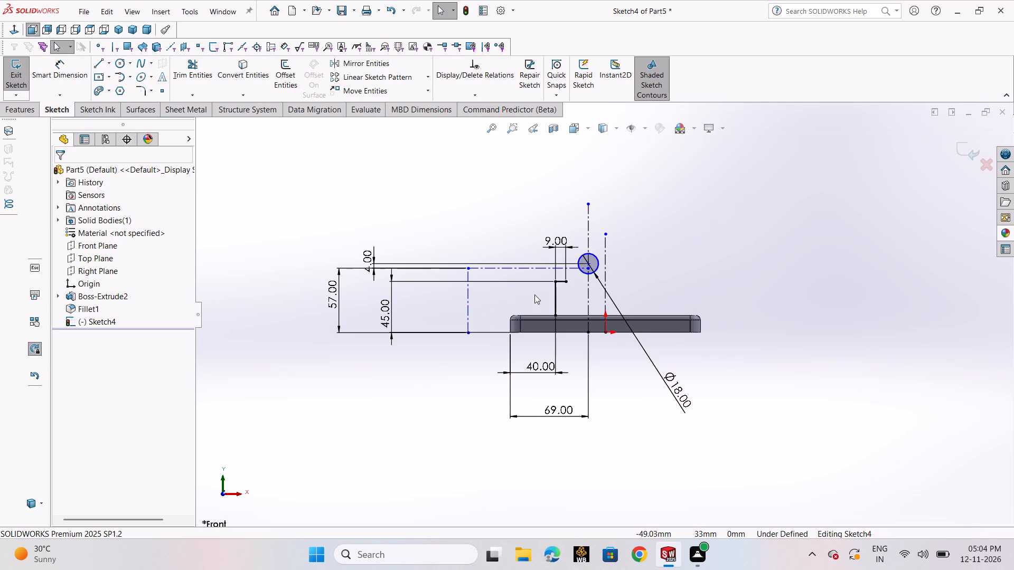
Delete the horizontal centerline between the 57 mm centerline's upper endpoint and the 69 mm vertical centerline.
click(495, 269)
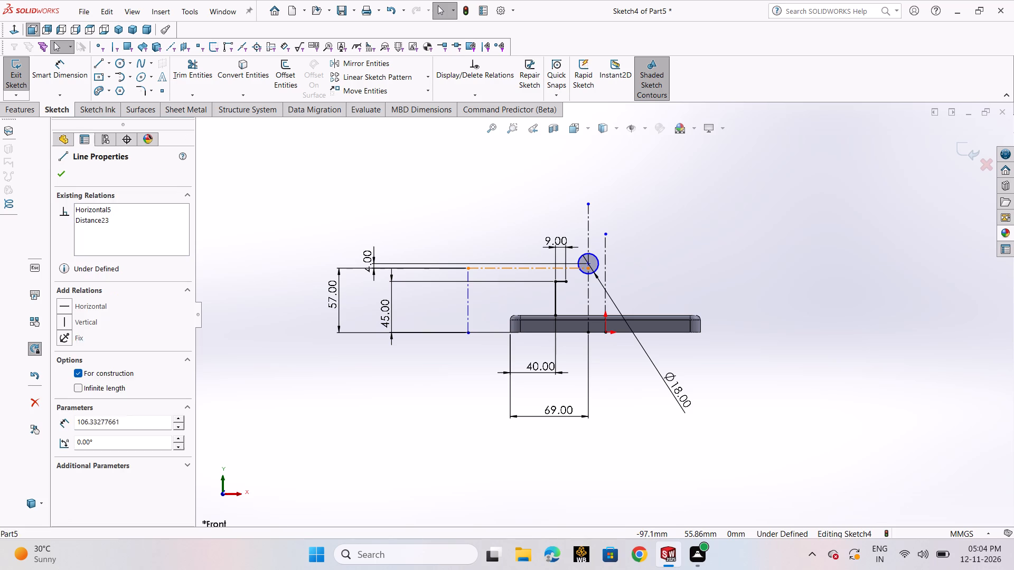
key(Delete)
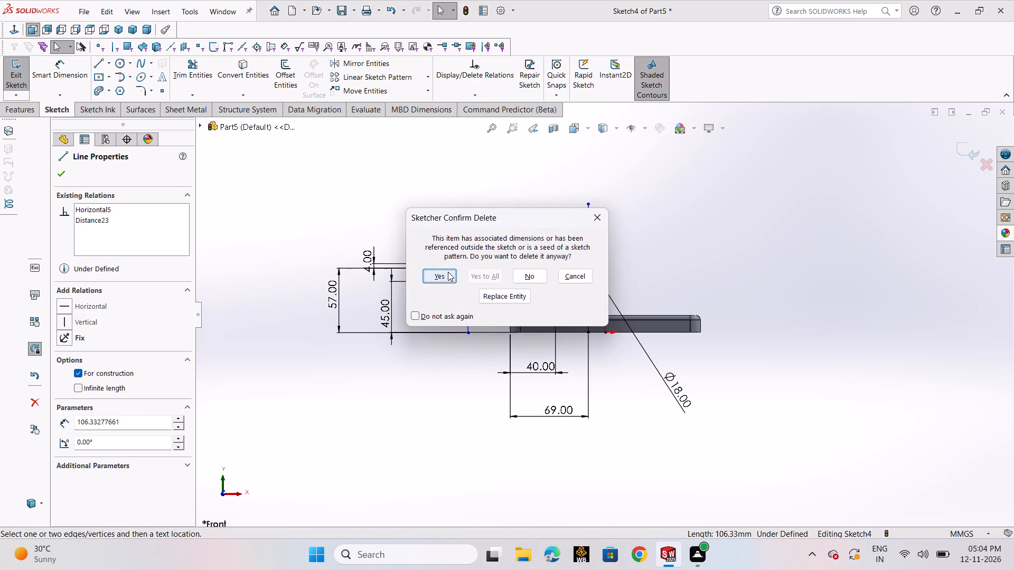
click(448, 272)
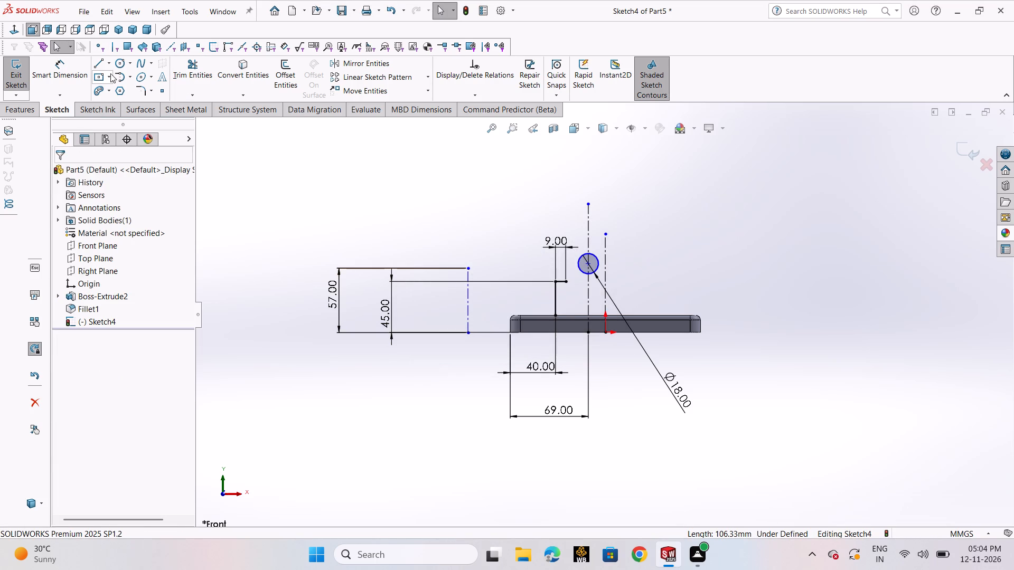
Sketch a vertical centerline about 46 mm long, starting level with the plate's top edge, about 17 mm beyond its left end.
click(111, 68)
click(121, 88)
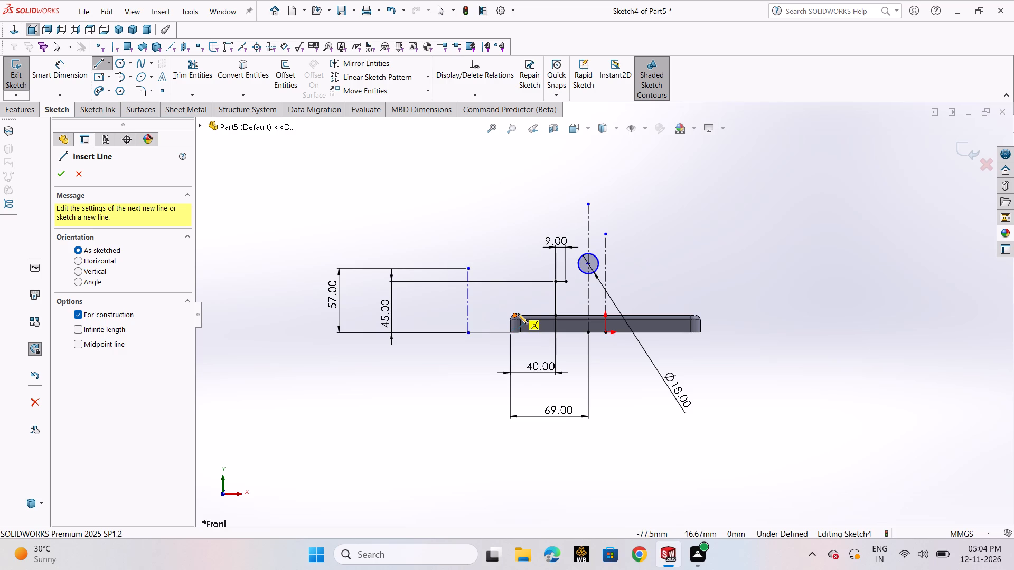
click(491, 315)
click(490, 261)
right_click(490, 261)
click(501, 267)
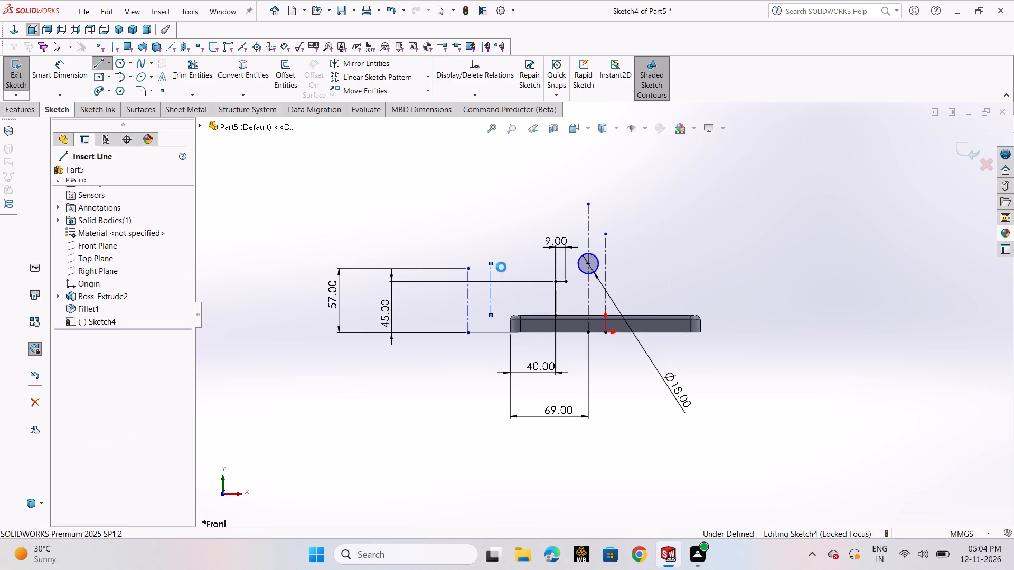
Dimension the length of the vertical centerline nearest the plate's left end as 25 mm.
click(55, 71)
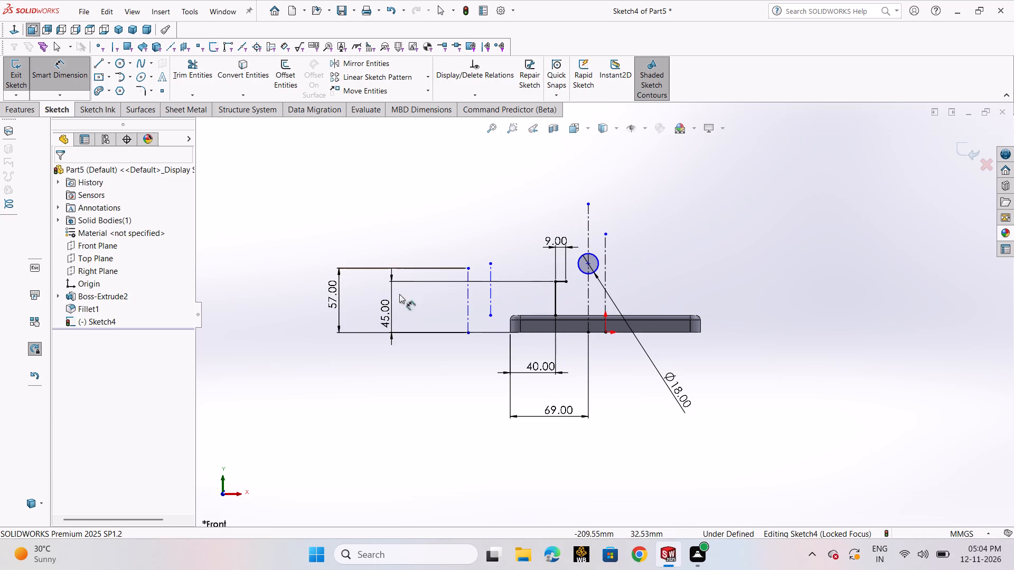
click(491, 298)
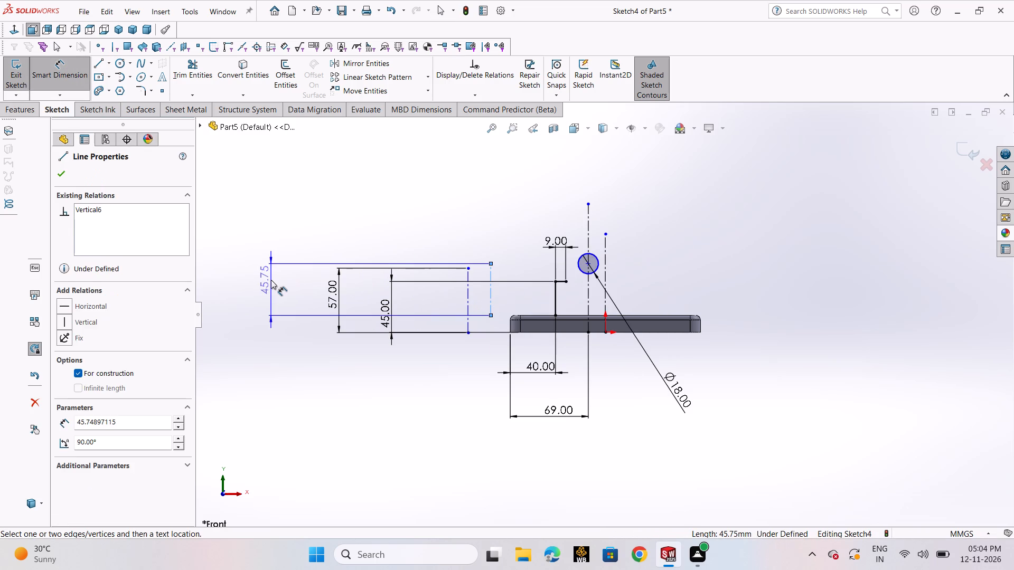
click(271, 280)
key(2)
key(5)
key(Return)
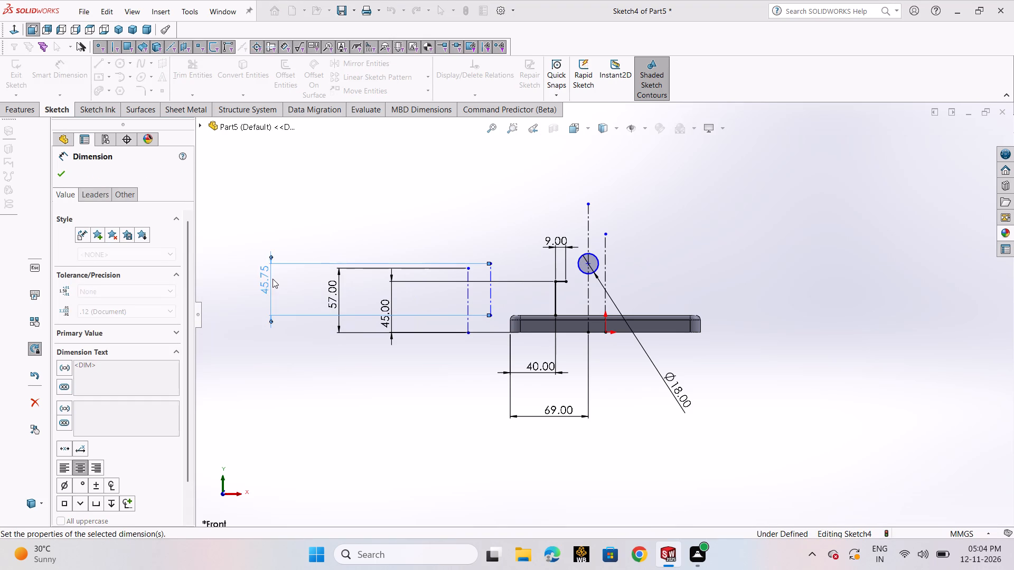
click(61, 178)
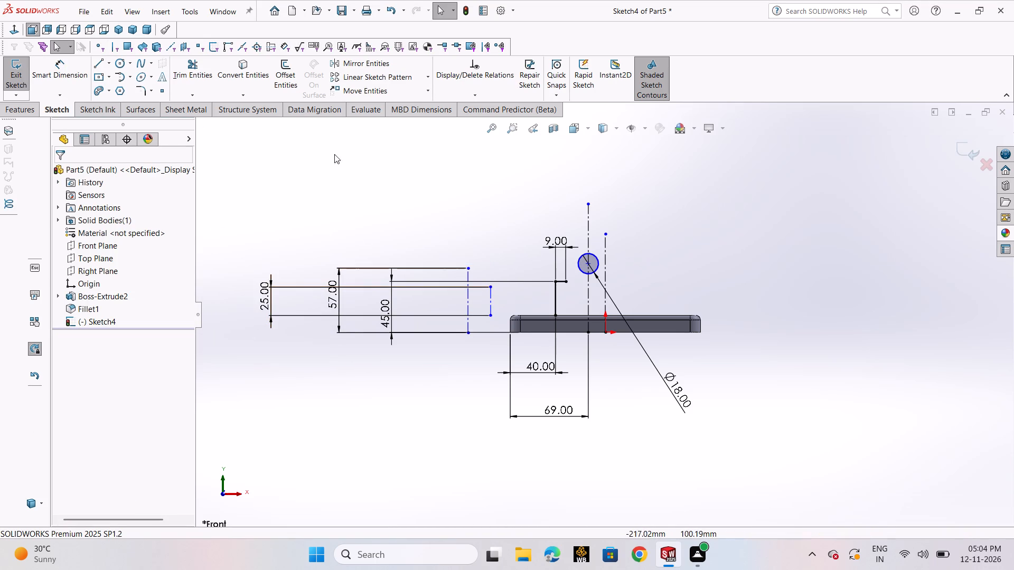
Sketch a horizontal centerline about 153 mm long from the 25 mm centerline's upper endpoint, extending across the plate.
click(108, 69)
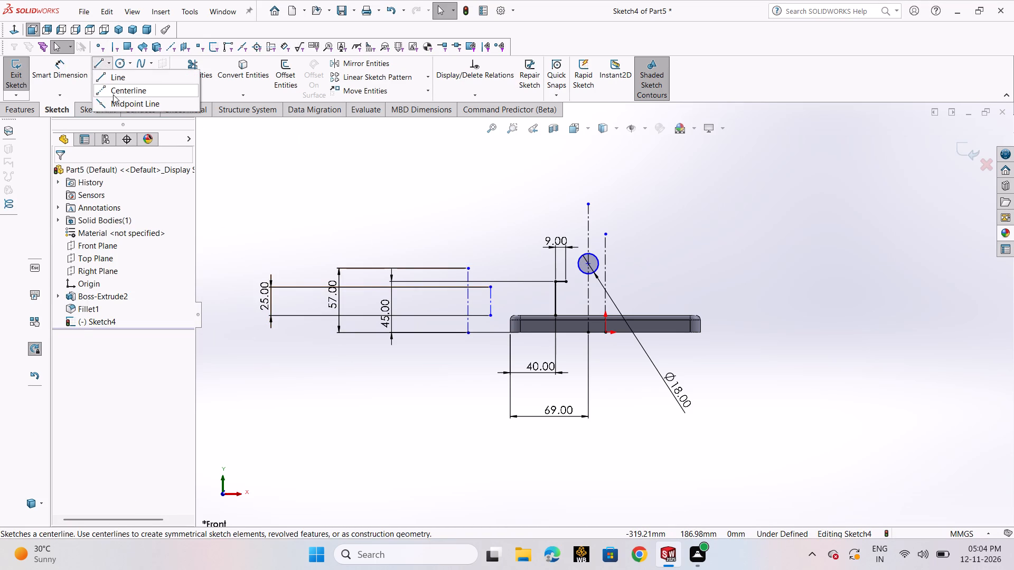
click(113, 94)
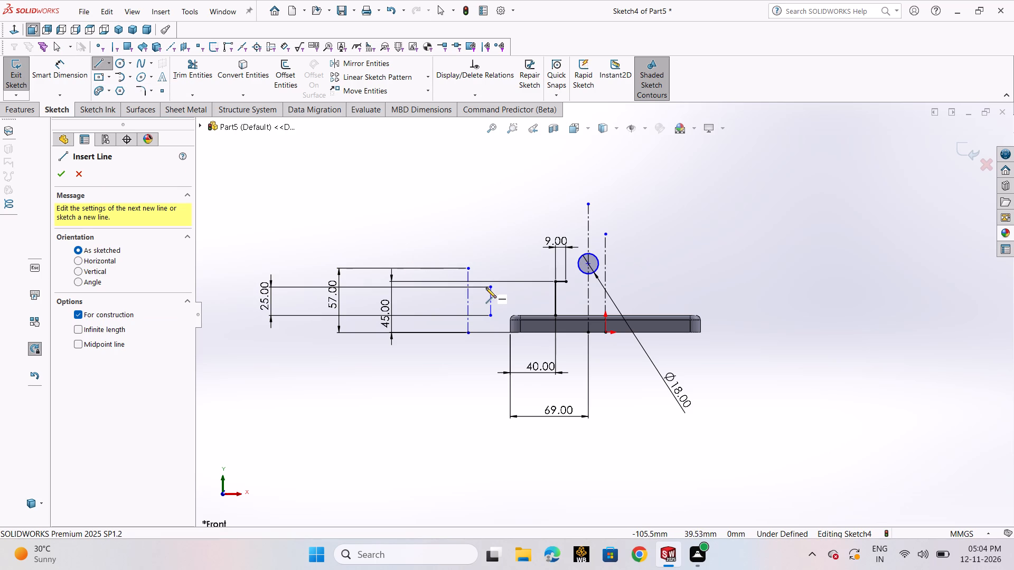
click(489, 286)
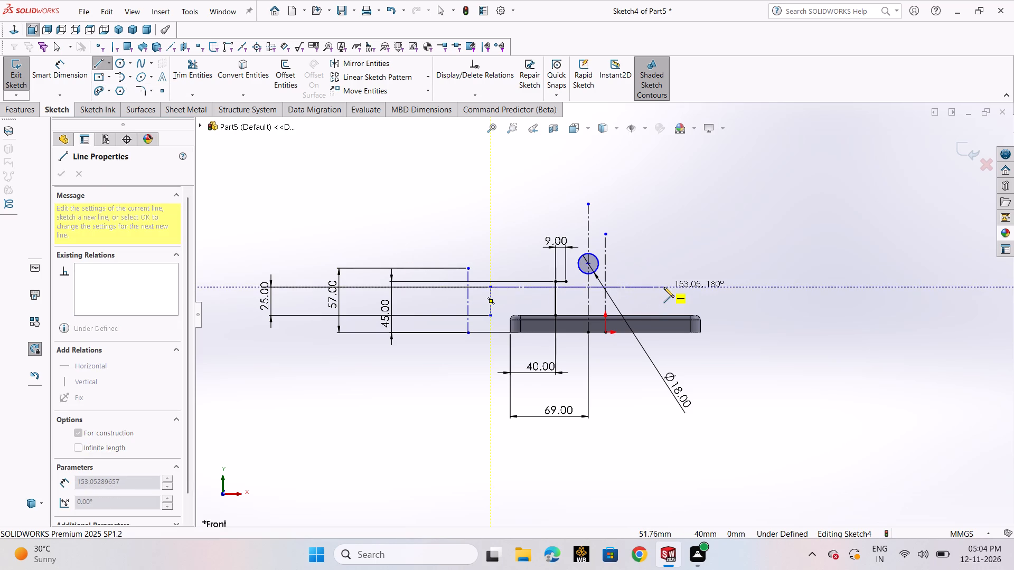
click(664, 287)
right_click(664, 287)
click(681, 296)
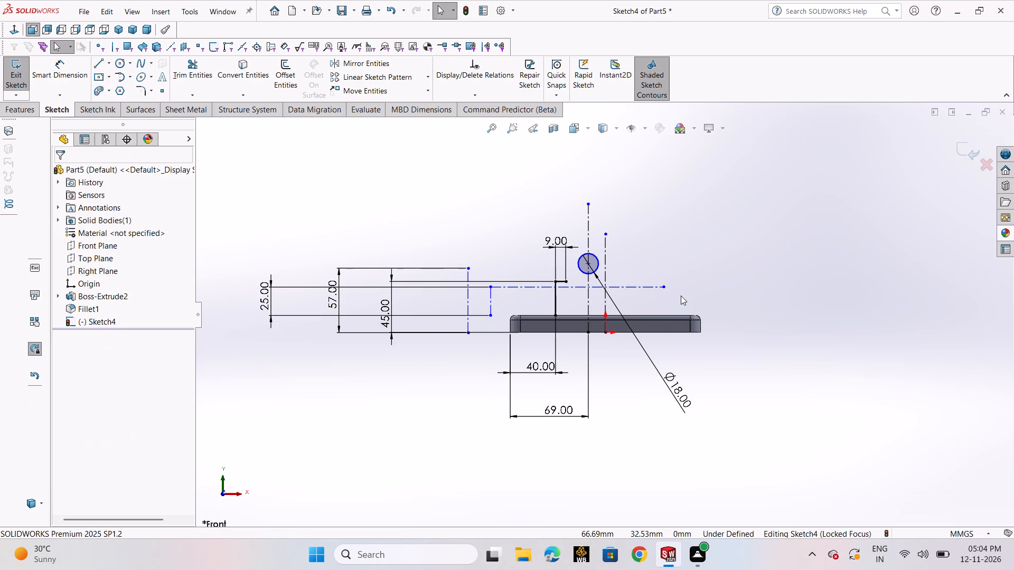
Move the 18 mm circle down its vertical centerline until its center is about 28 mm above the plate's bottom edge.
scroll(582, 269, down, 4)
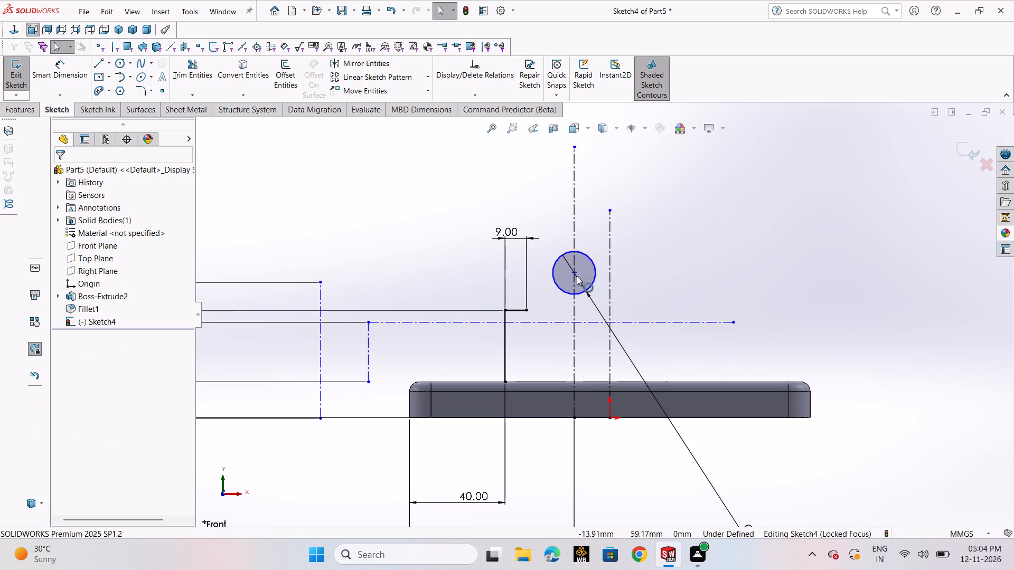
drag(577, 273, 577, 345)
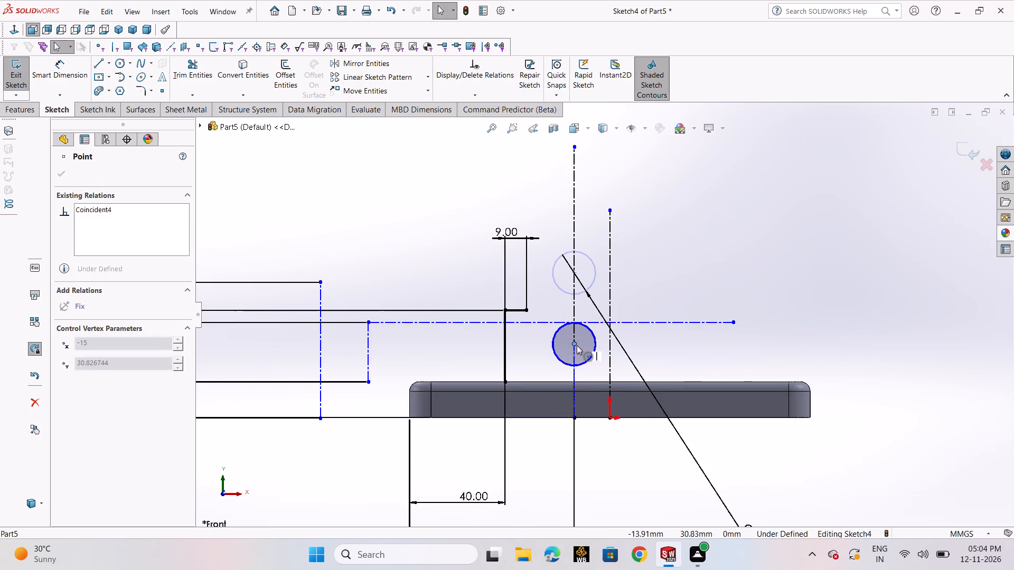
drag(577, 345, 577, 351)
Dimension the 18 mm circle's center as 4 mm below the new horizontal centerline.
click(48, 73)
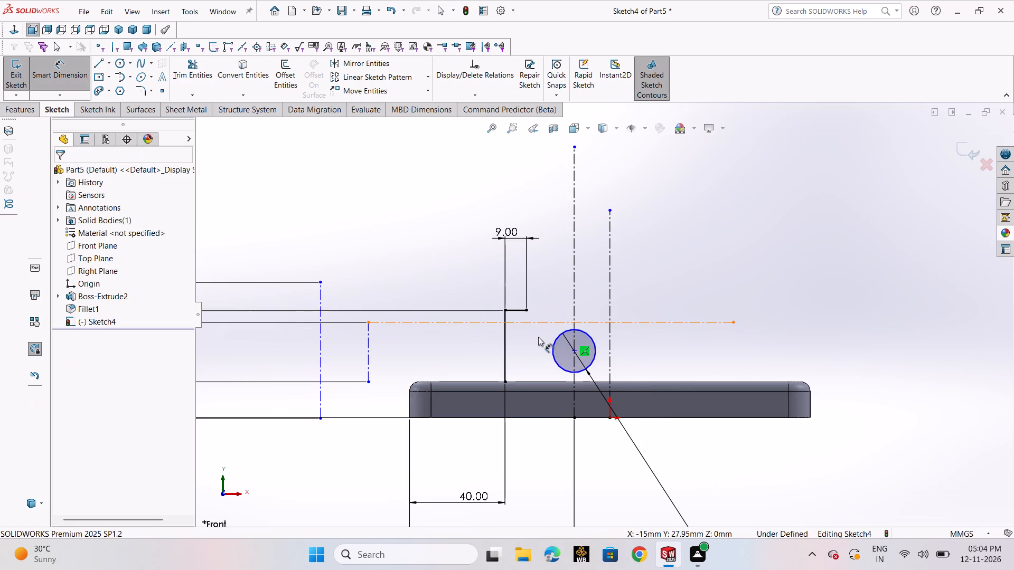
click(577, 352)
click(568, 321)
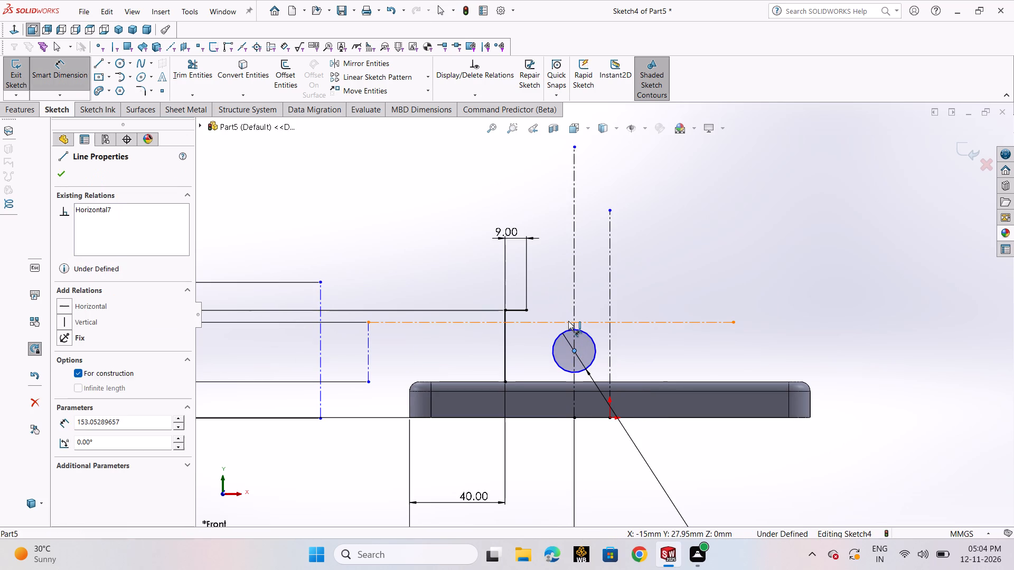
click(774, 329)
key(4)
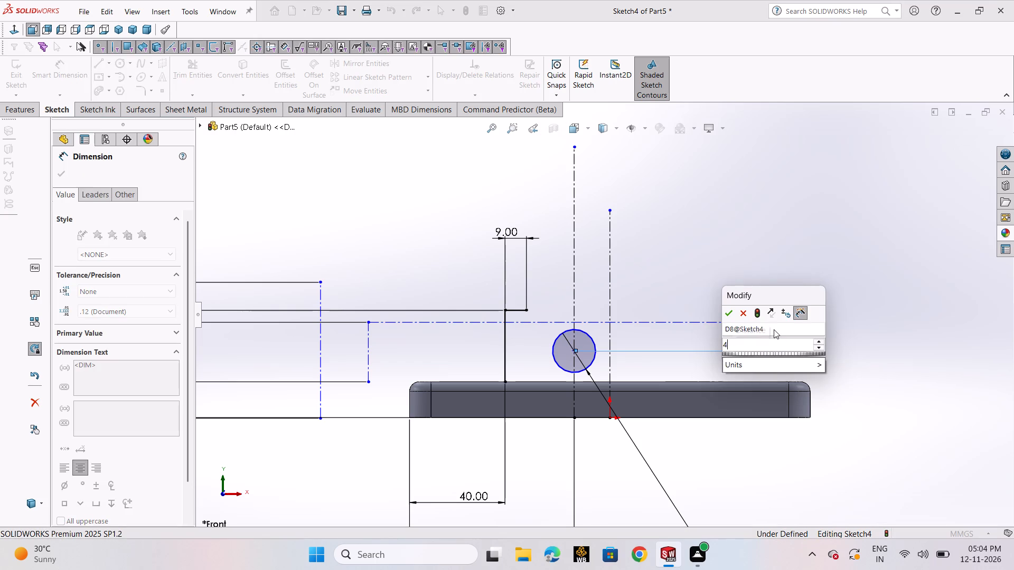
key(Return)
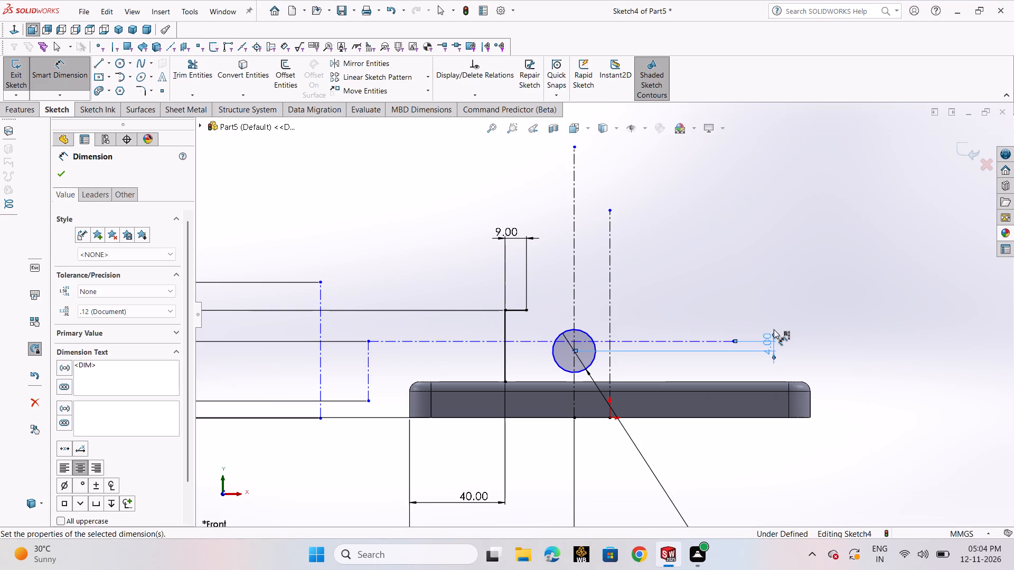
Undo the last value change of the dimension between the circle's center and the horizontal centerline.
key(ctrl+z)
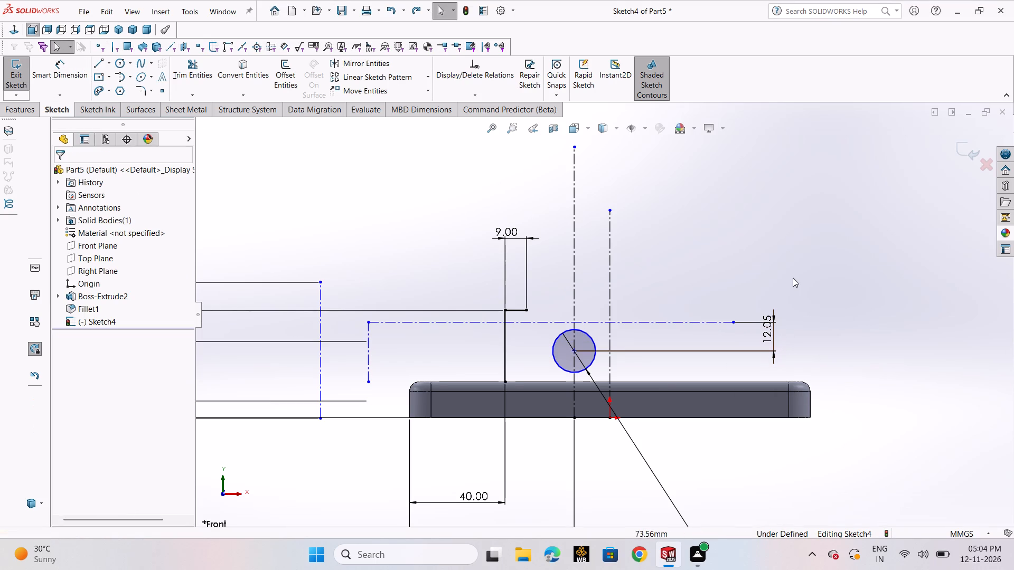
click(786, 268)
Dimension the horizontal centerline as 25 mm above the plate's top edge.
click(54, 73)
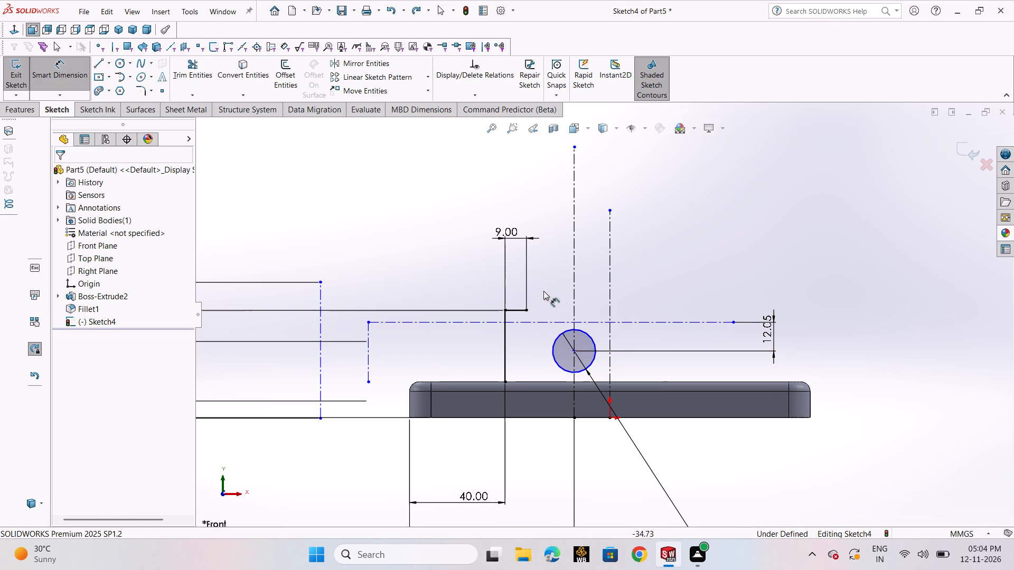
click(638, 319)
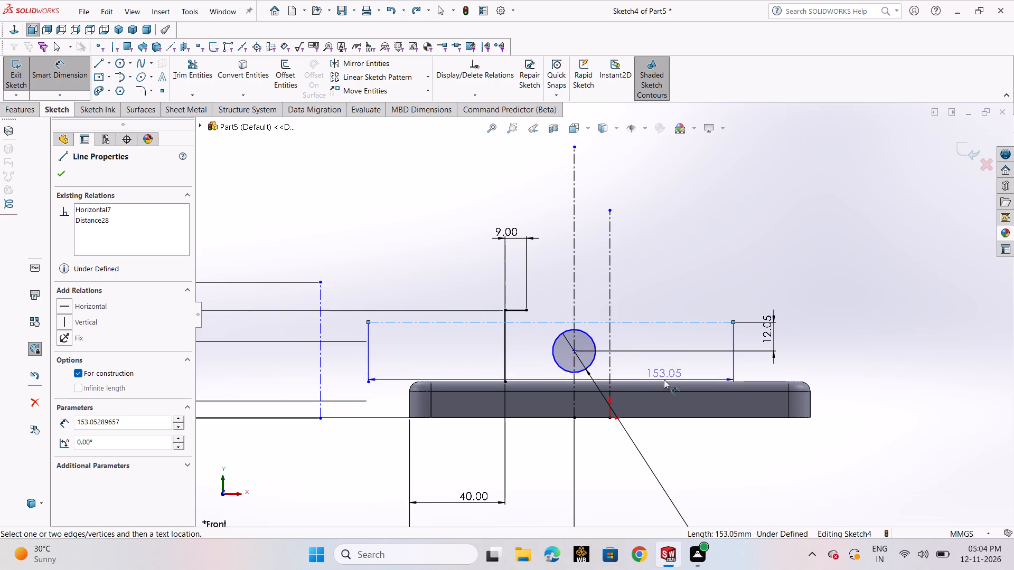
click(666, 381)
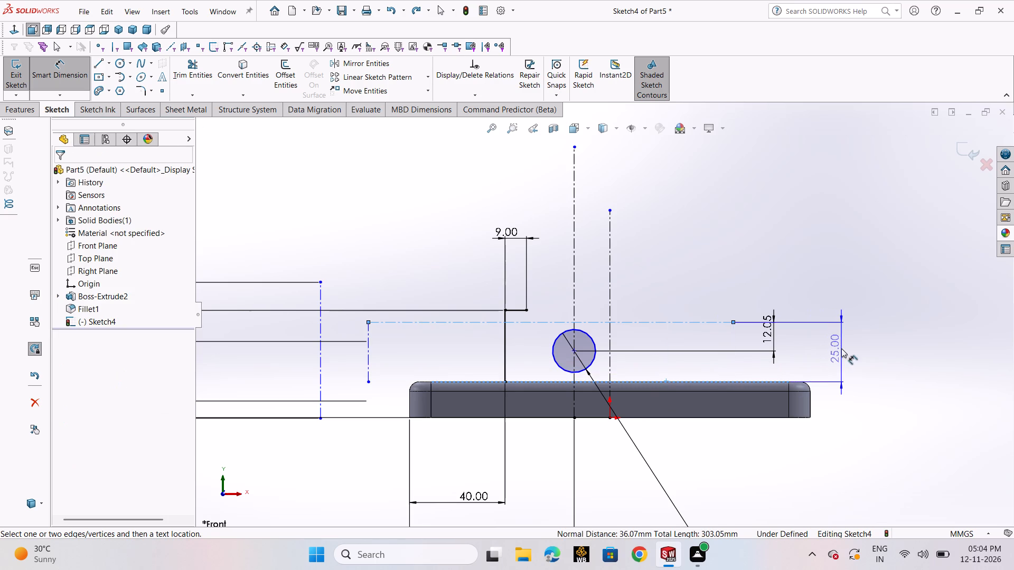
click(841, 348)
click(795, 332)
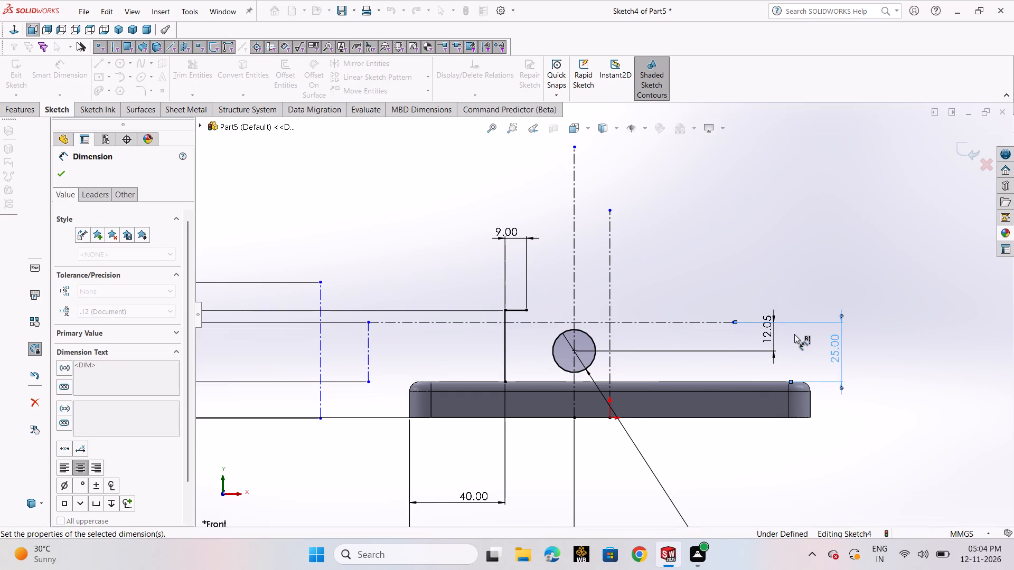
Set the distance between the circle's center and the horizontal centerline to 4 mm.
double_click(773, 335)
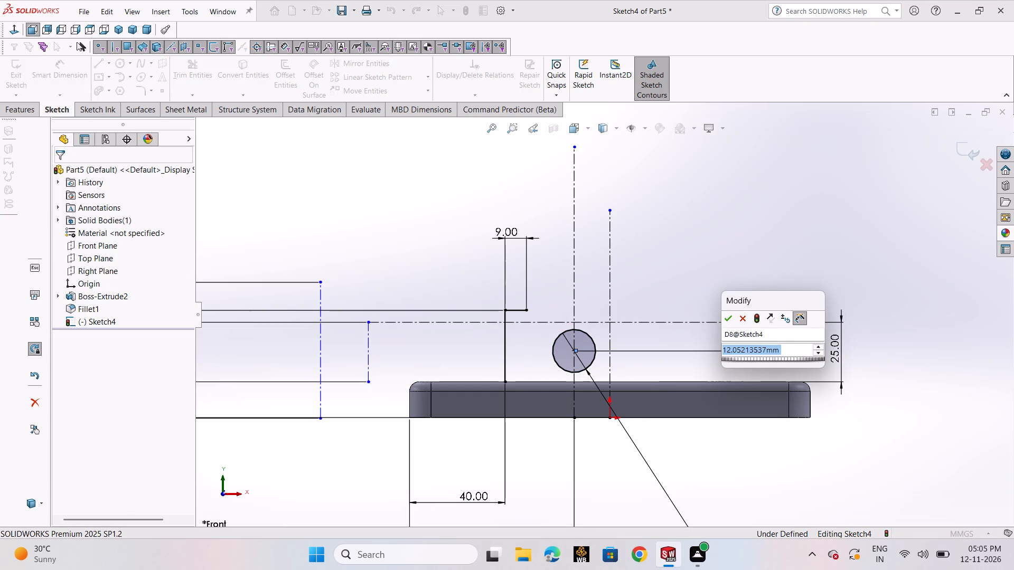
key(4)
key(Return)
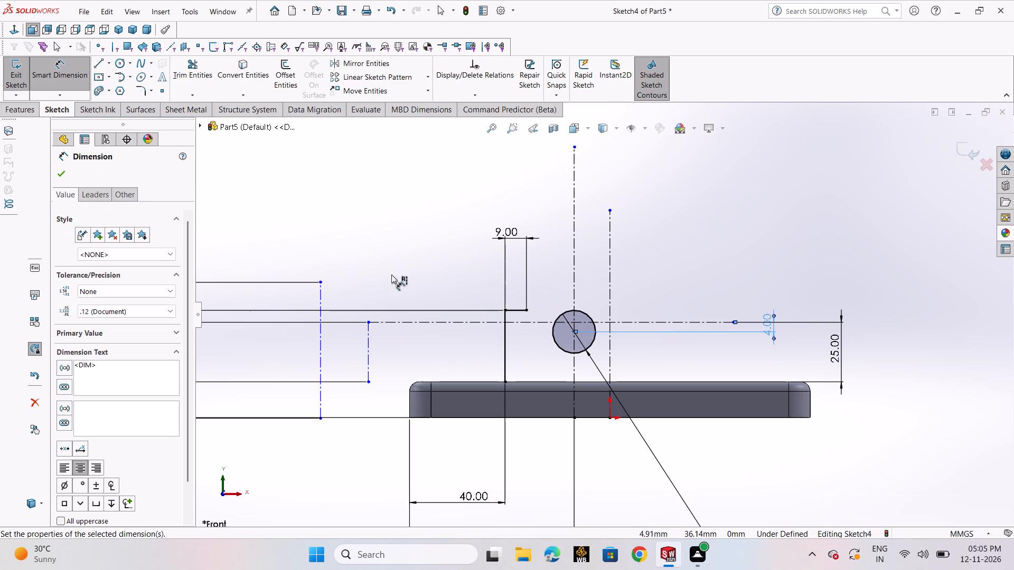
click(62, 175)
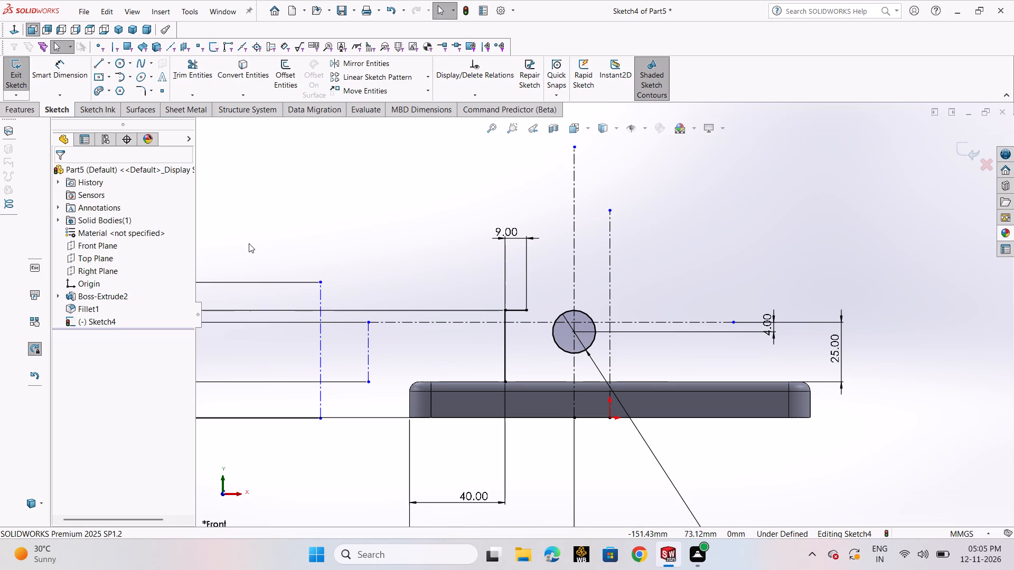
Sketch a sloping line about 20 mm long from the free end of the 9 mm line to the circle's lower-left edge.
click(105, 63)
click(106, 73)
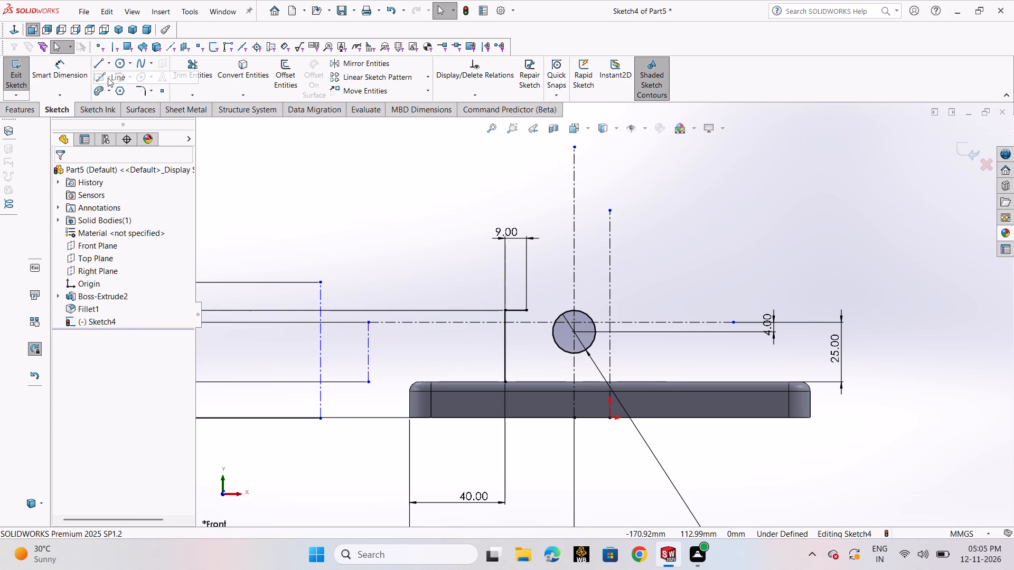
click(527, 310)
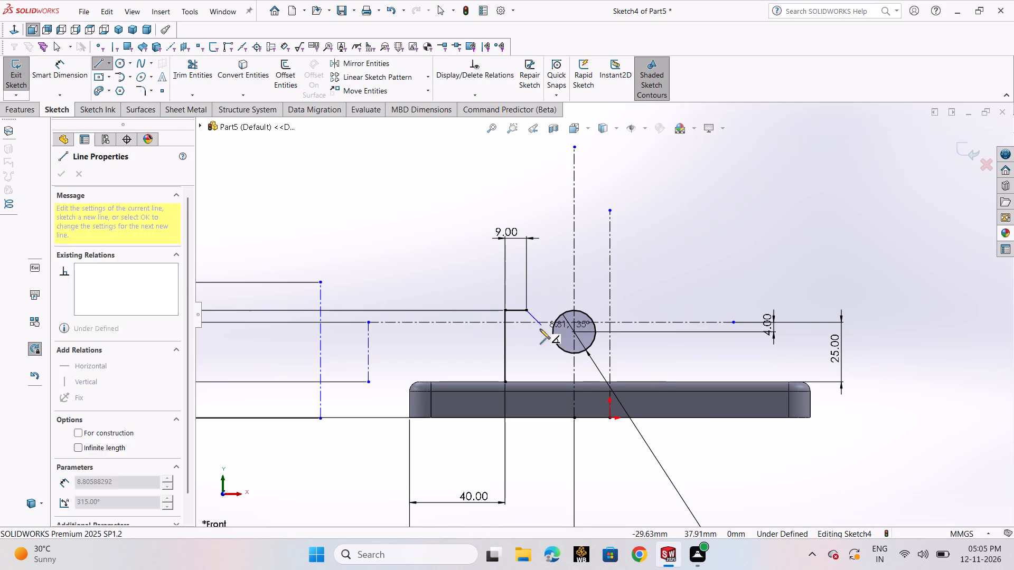
click(557, 346)
right_click(557, 343)
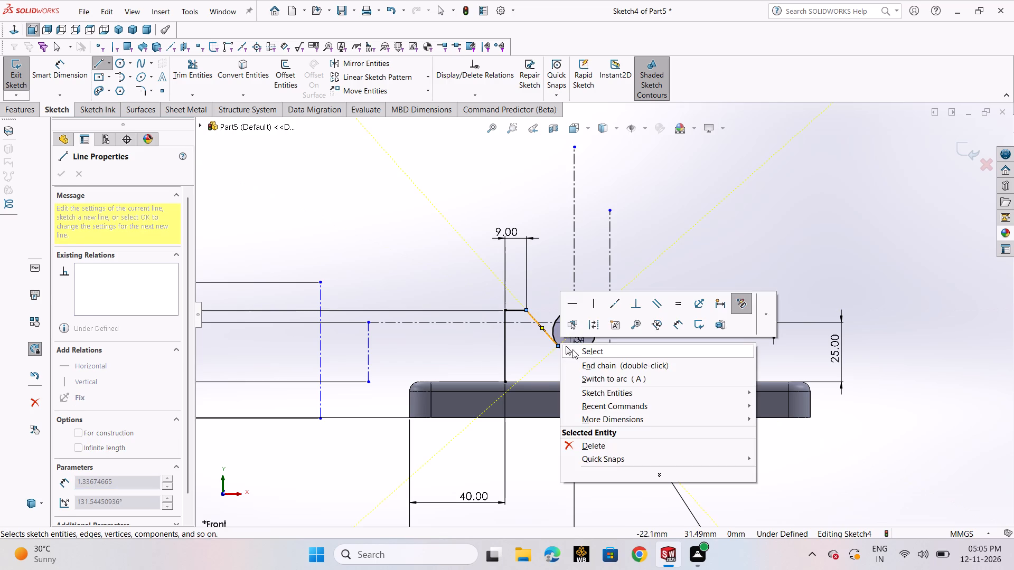
click(572, 349)
Add a tangent relation between the sloping line and the 18 mm circle.
scroll(587, 351, down, 2)
scroll(546, 322, down, 2)
scroll(546, 322, up, 1)
scroll(546, 322, down, 3)
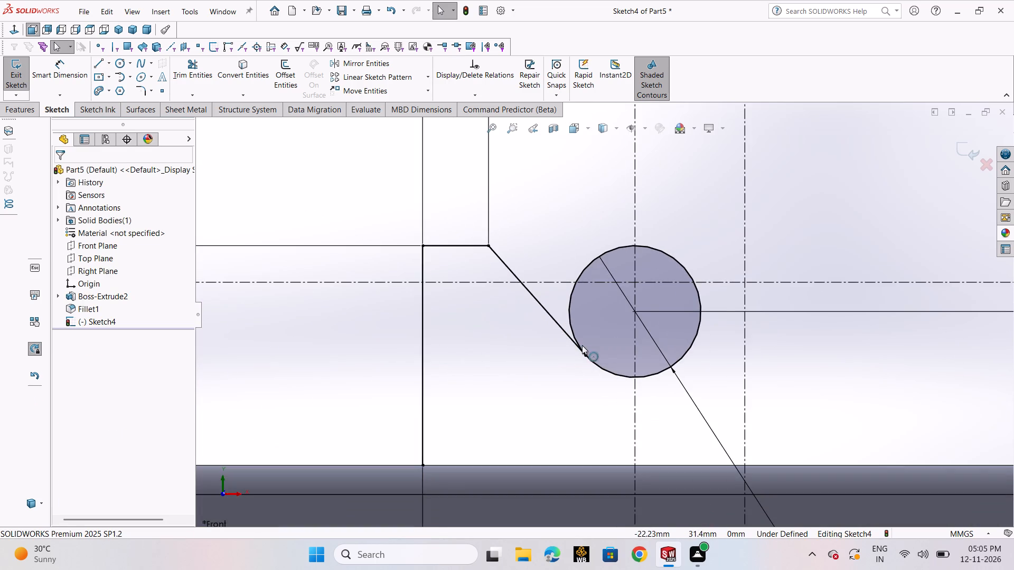
scroll(582, 345, down, 6)
scroll(614, 411, down, 5)
scroll(549, 238, up, 7)
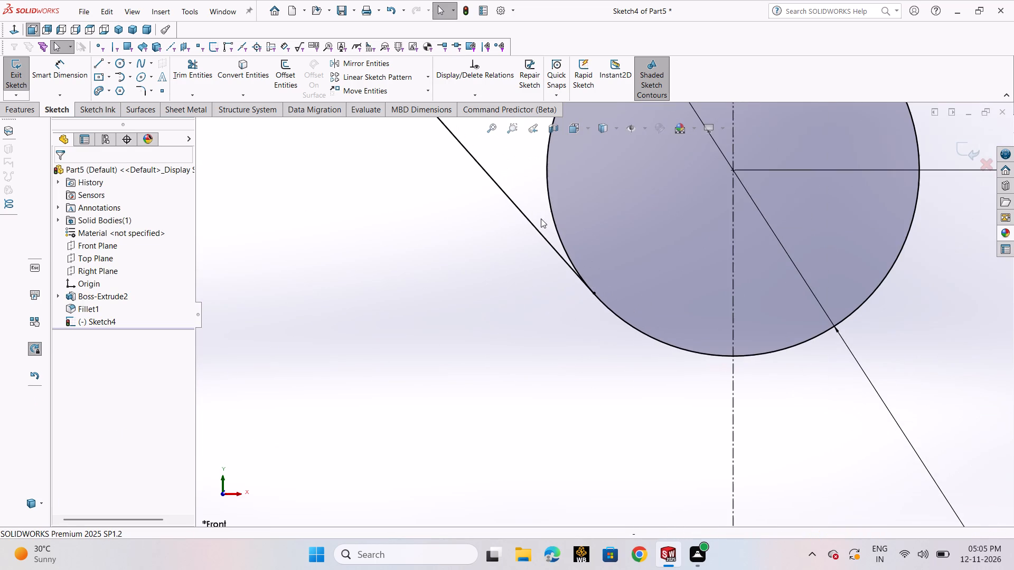
click(533, 226)
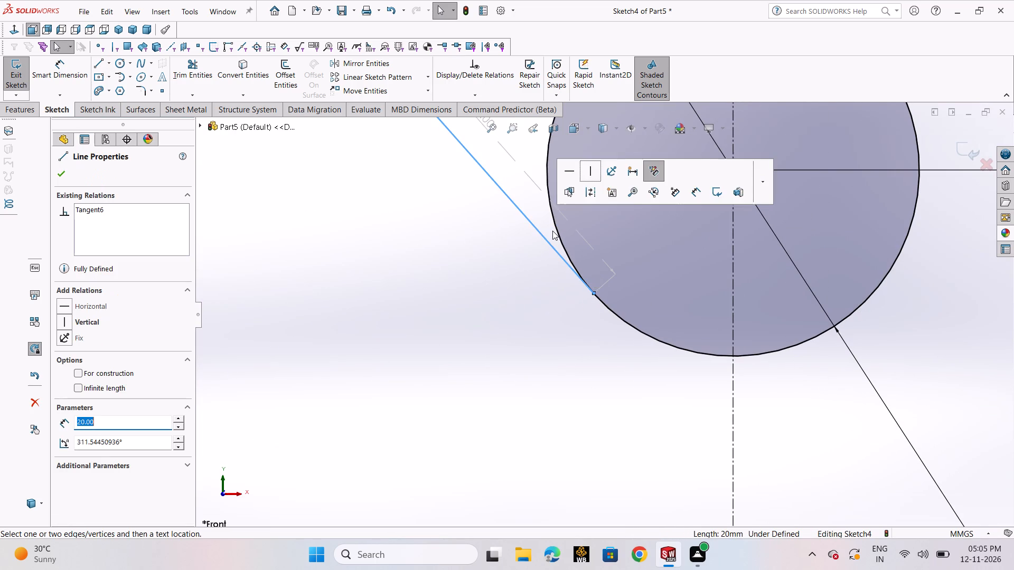
ctrl+click(556, 222)
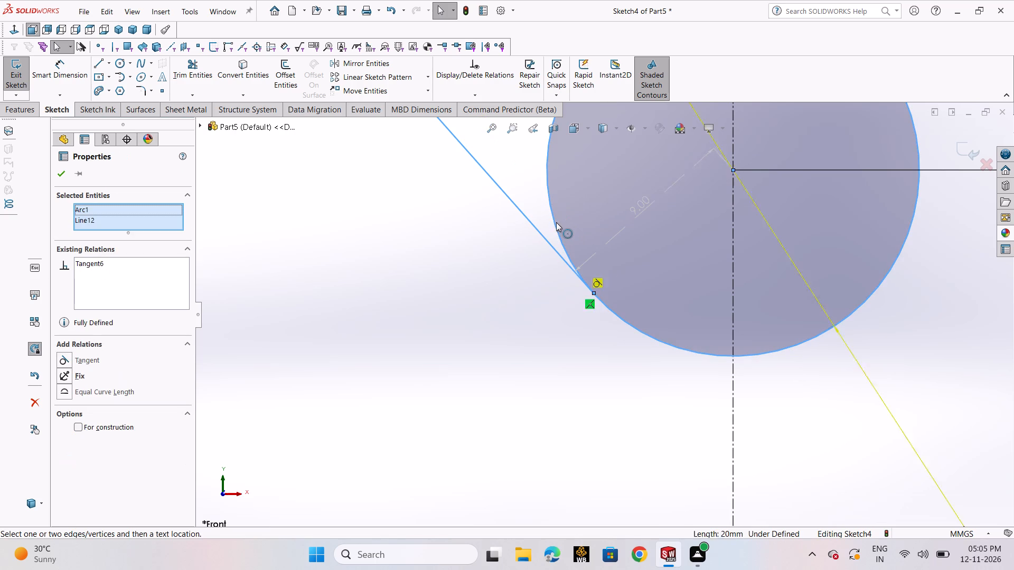
click(588, 170)
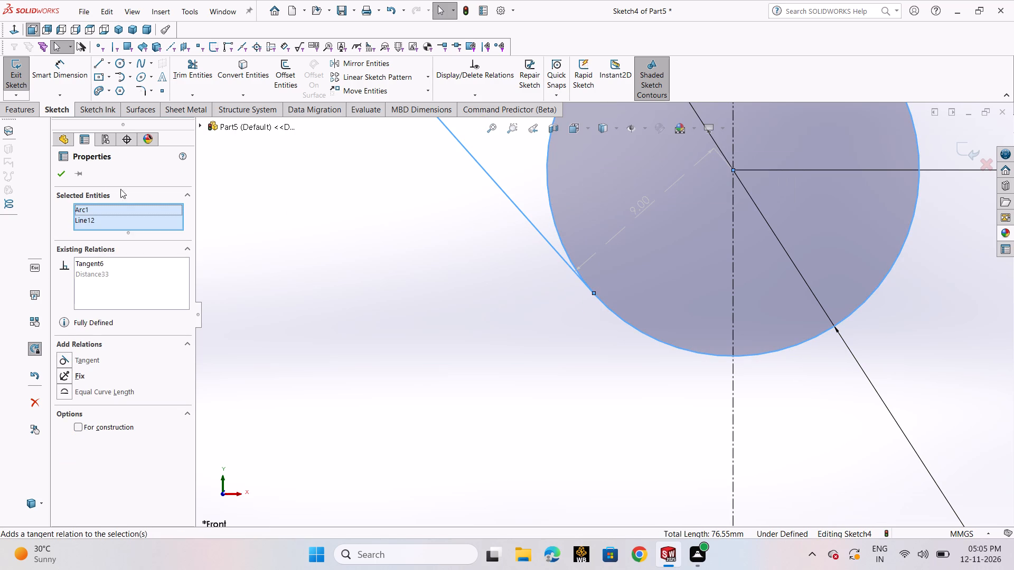
Accept the tangent relation between the sloping line and the 18 mm circle.
click(63, 177)
click(364, 261)
Sketch a horizontal centerline about 176 mm long from the top end of the 57 mm vertical centerline, passing above the circle.
scroll(541, 241, up, 3)
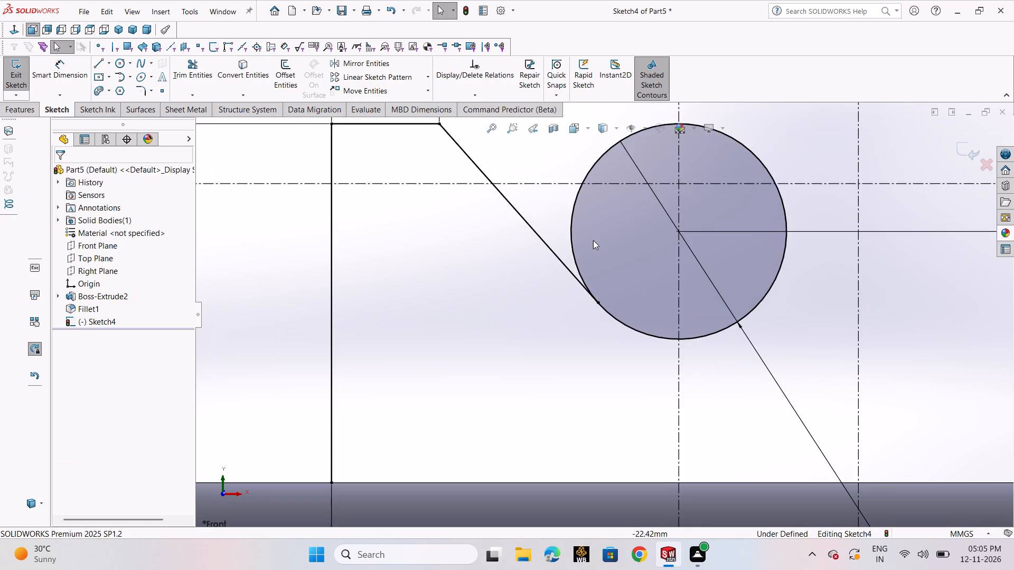
scroll(594, 240, up, 2)
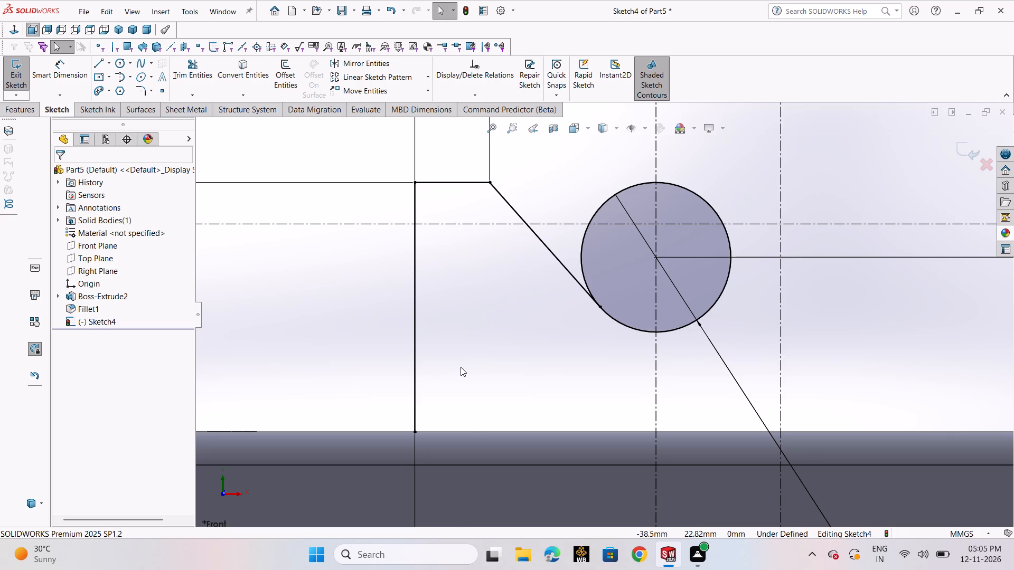
scroll(461, 367, up, 1)
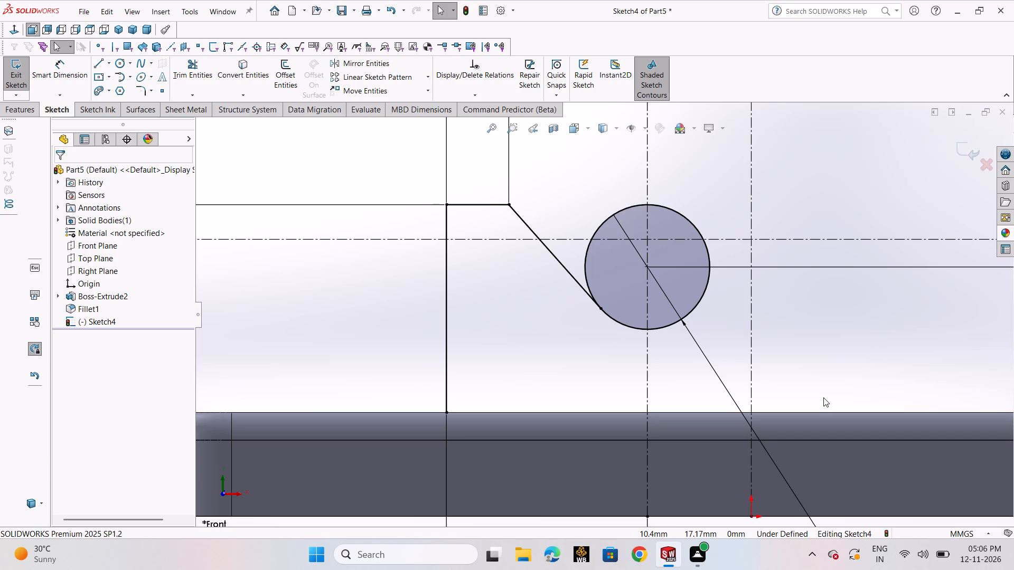
scroll(556, 275, up, 4)
scroll(587, 281, down, 1)
scroll(587, 281, up, 1)
click(109, 65)
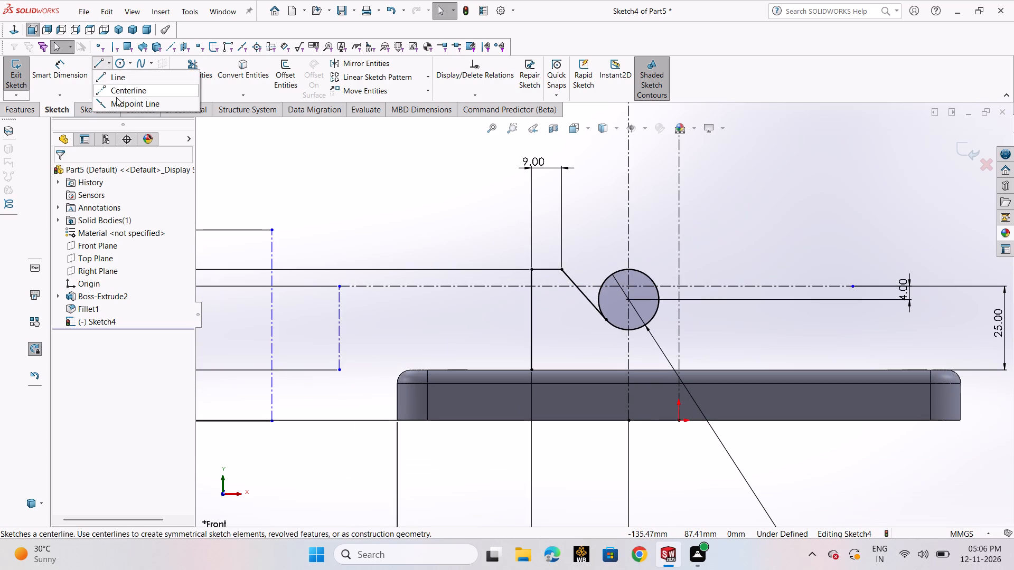
scroll(381, 240, up, 7)
scroll(435, 244, down, 4)
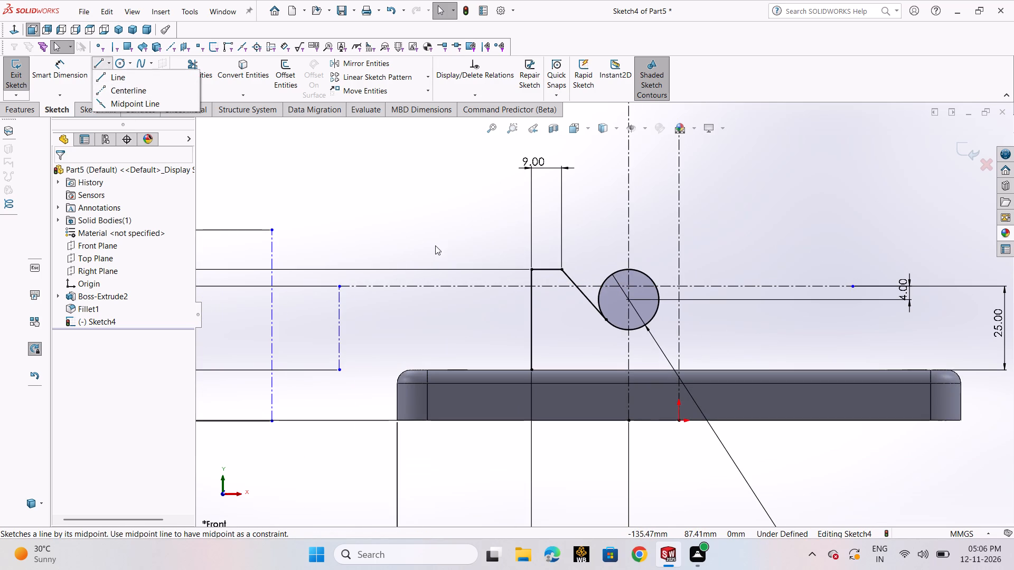
scroll(436, 244, up, 3)
click(256, 188)
scroll(465, 225, up, 3)
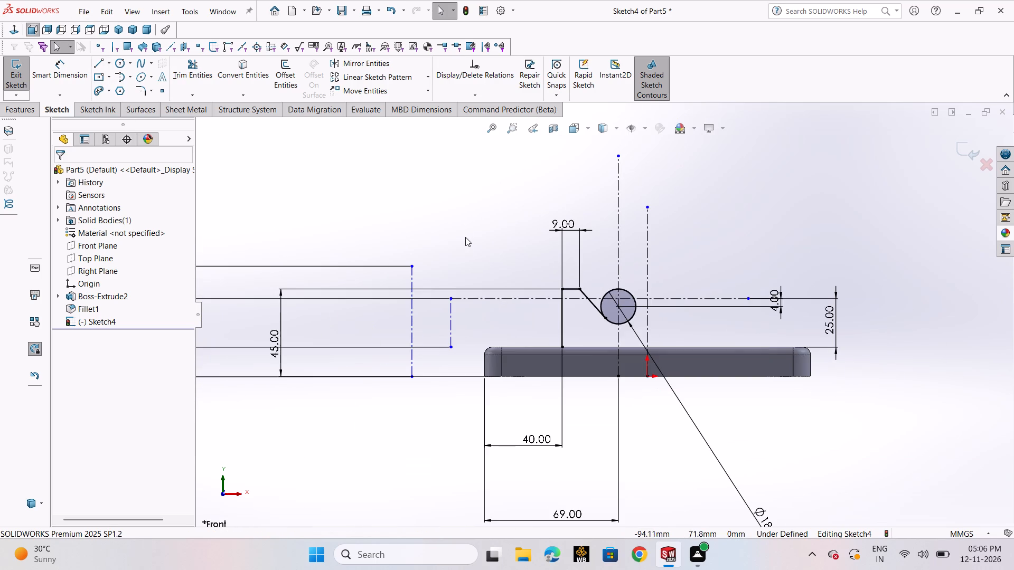
scroll(472, 238, up, 2)
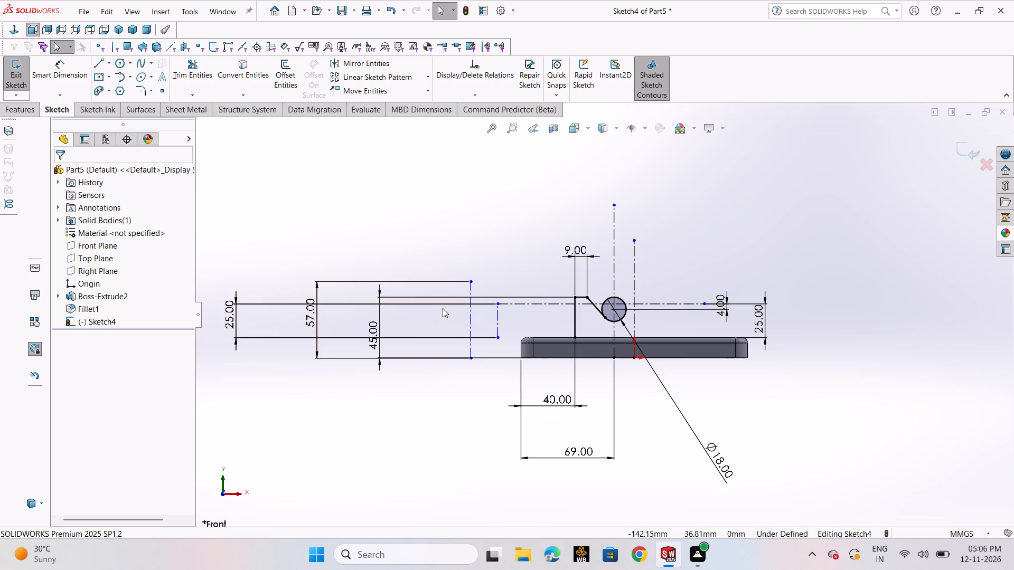
click(108, 61)
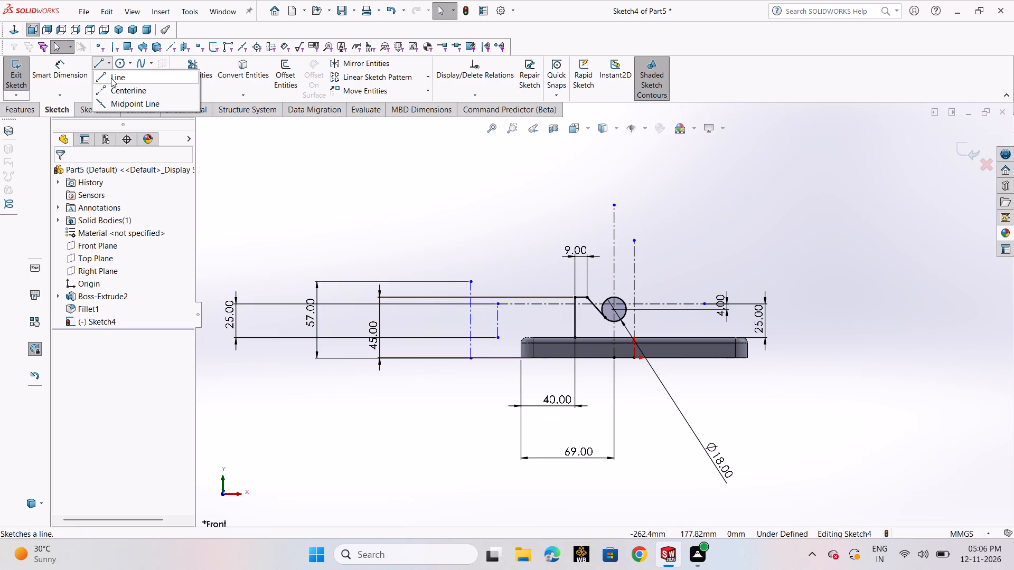
click(114, 87)
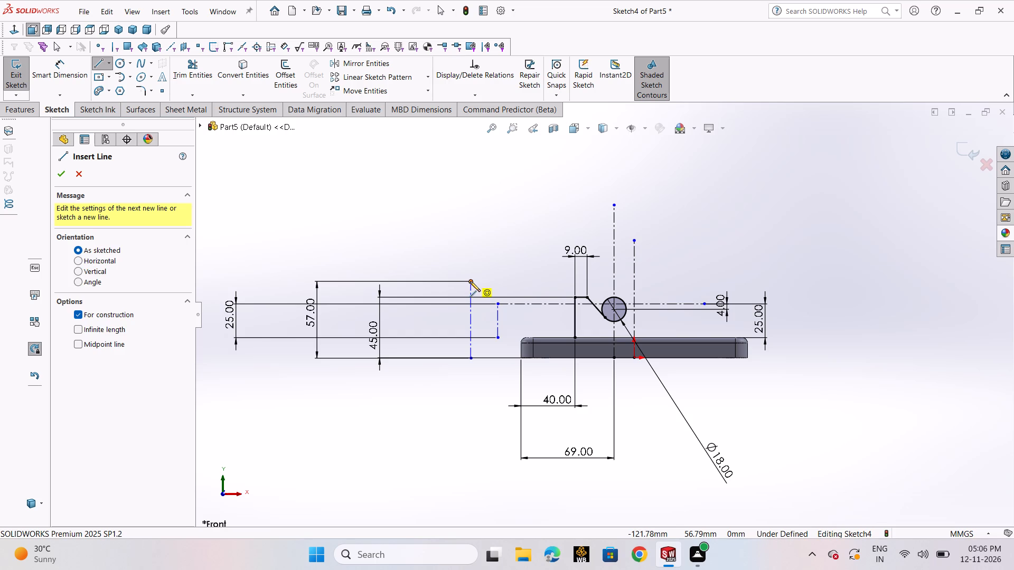
click(470, 281)
click(708, 281)
right_click(708, 281)
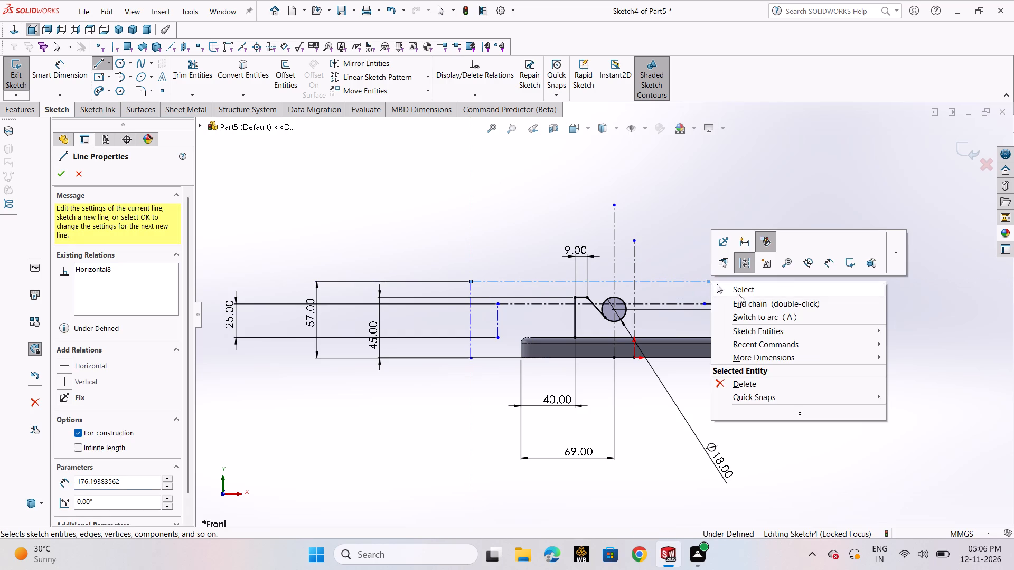
click(743, 294)
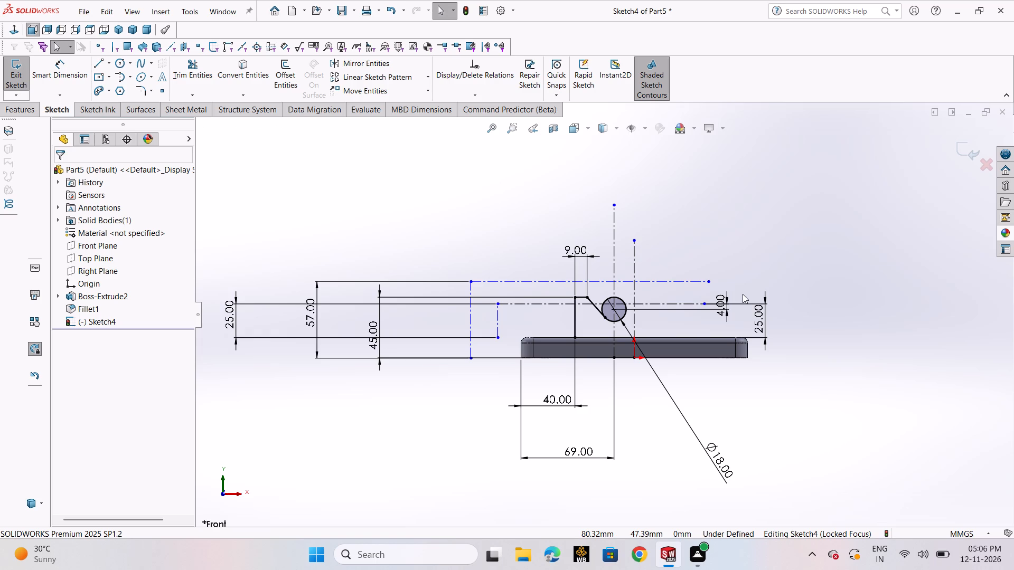
Offset the new horizontal centerline 15 mm upward with Offset Entities, reversing the direction.
click(109, 64)
click(108, 63)
click(282, 74)
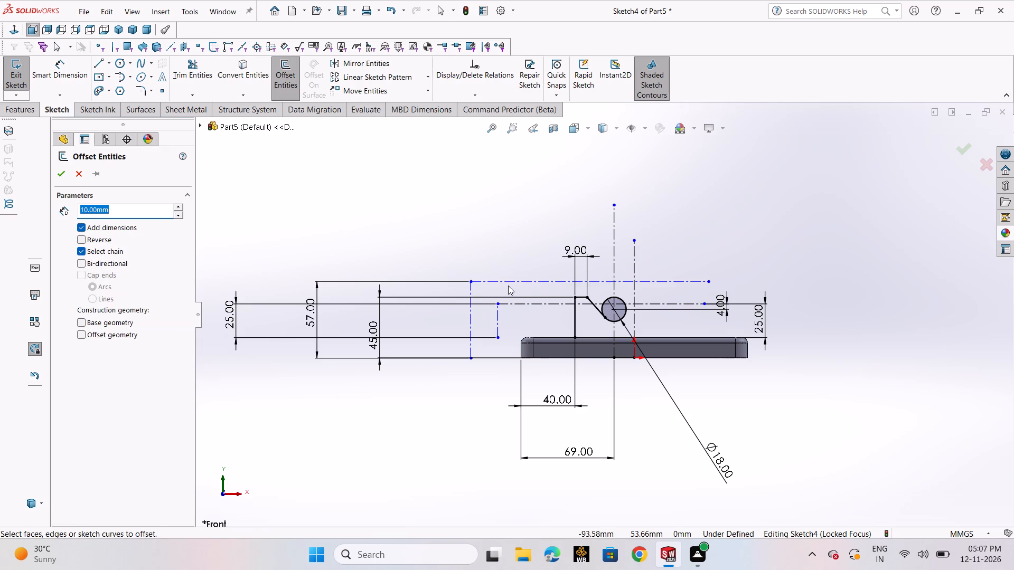
click(508, 282)
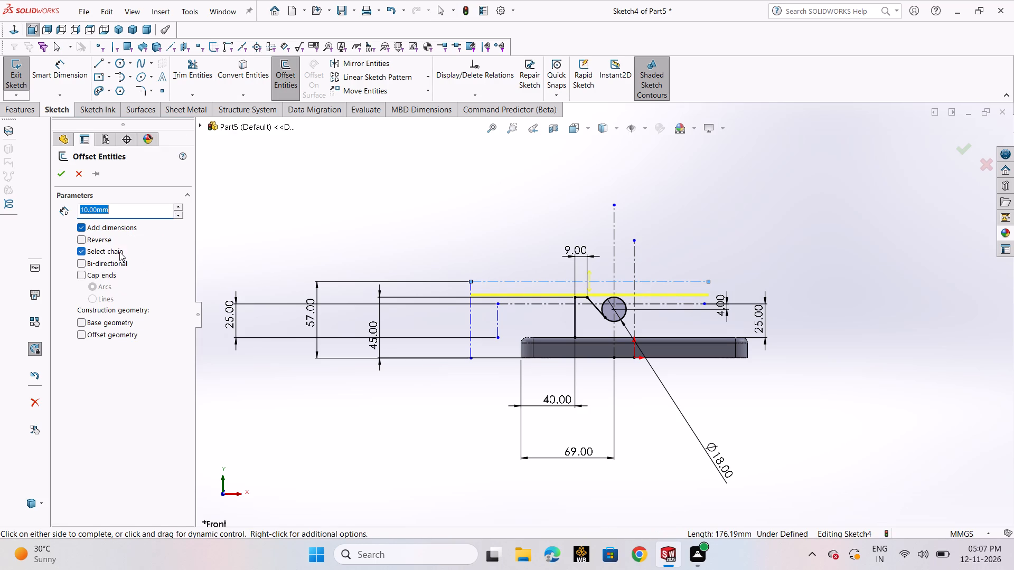
click(102, 239)
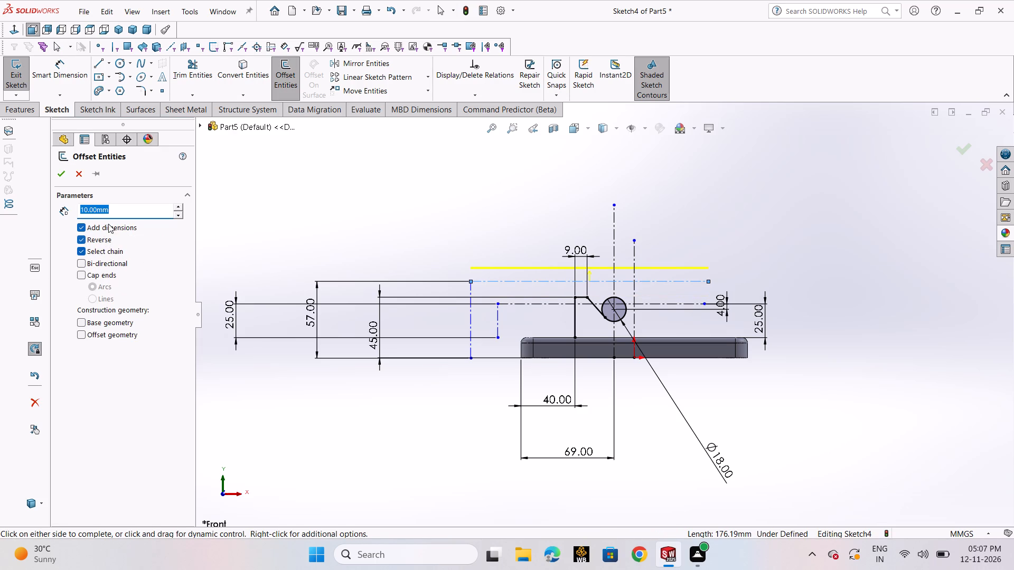
text(15)
key(Return)
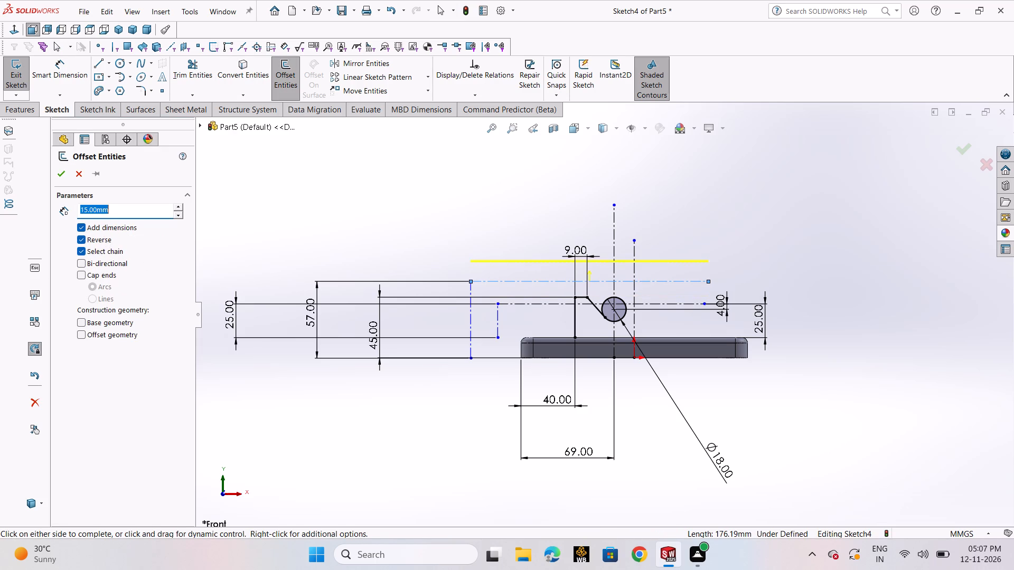
click(61, 172)
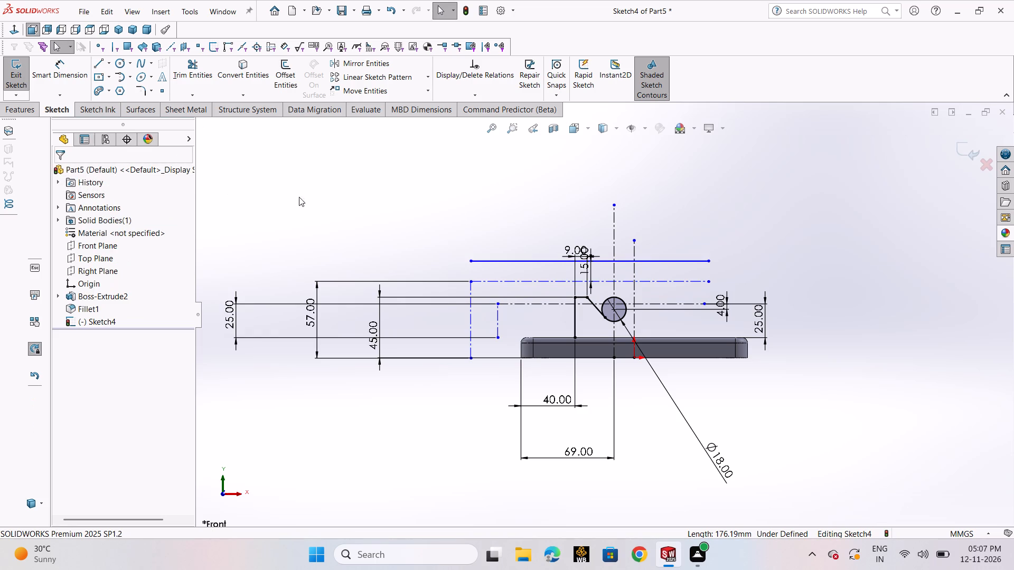
click(305, 196)
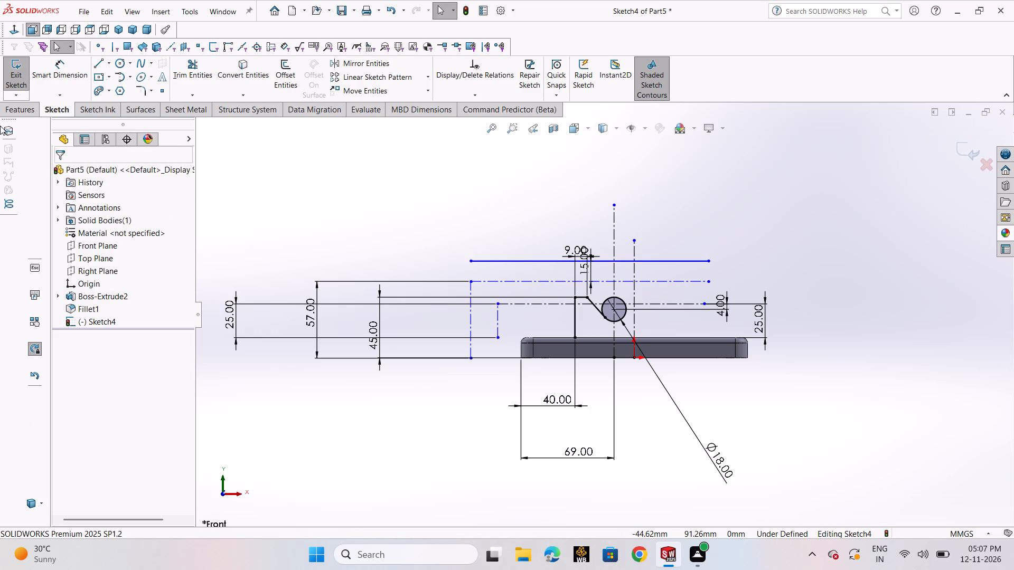
Sketch a vertical centerline about 176 mm long between the 9 mm line and the circle's vertical centerline, crossing the plate.
click(107, 66)
click(111, 88)
click(594, 179)
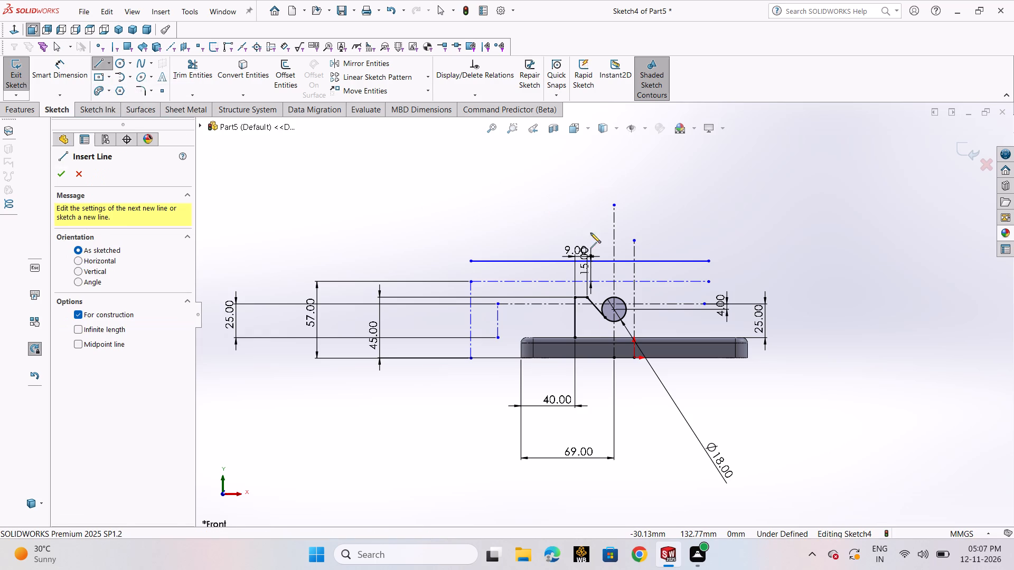
click(594, 416)
right_click(594, 416)
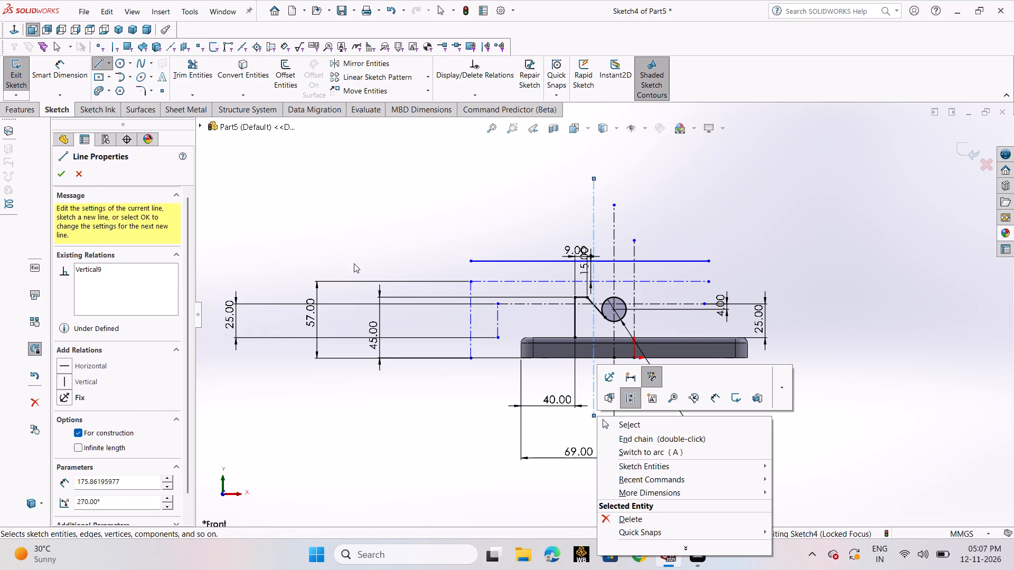
click(628, 425)
click(390, 414)
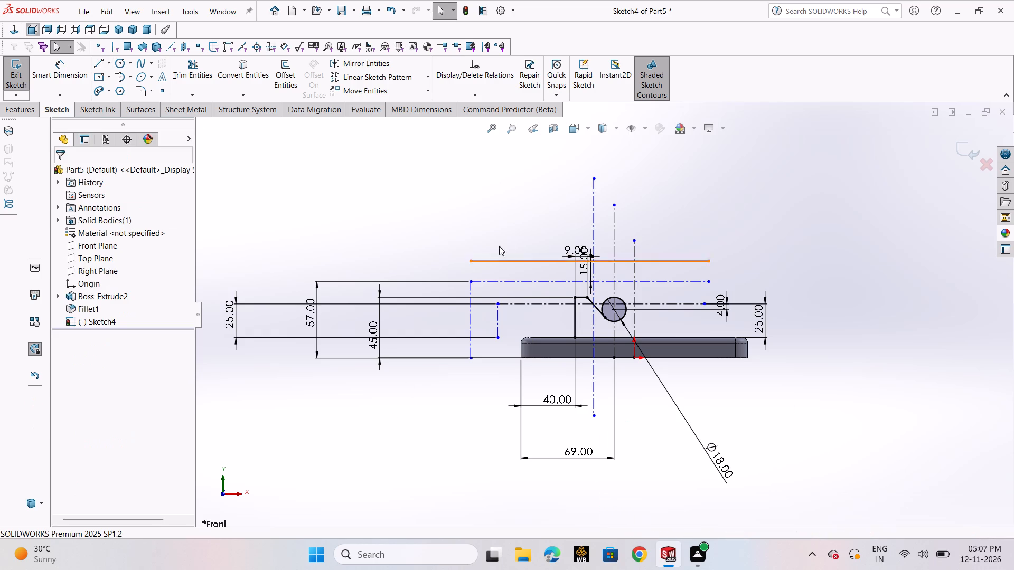
Convert the 15 mm offset line above the profile to construction geometry.
click(509, 262)
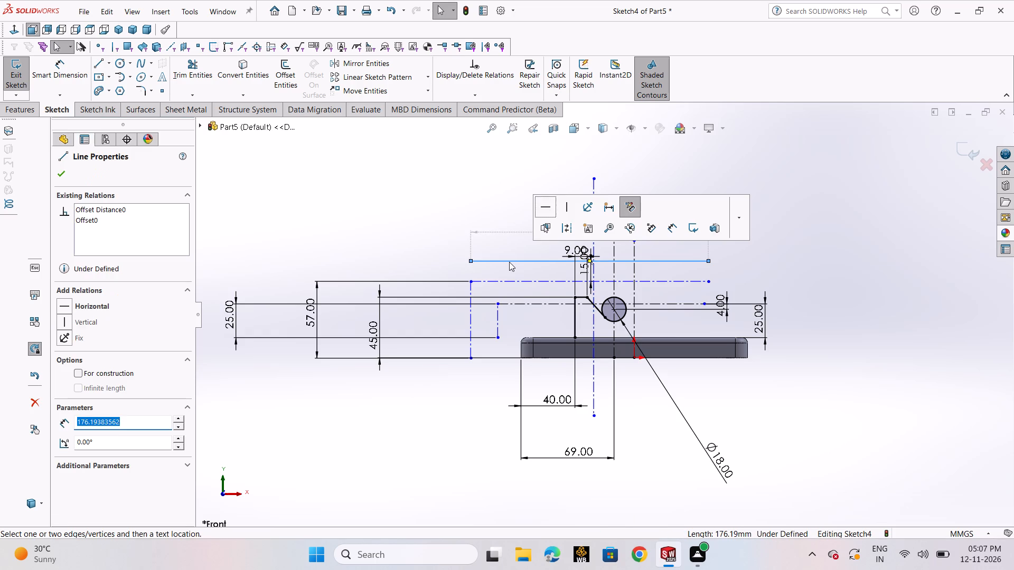
click(559, 229)
click(395, 207)
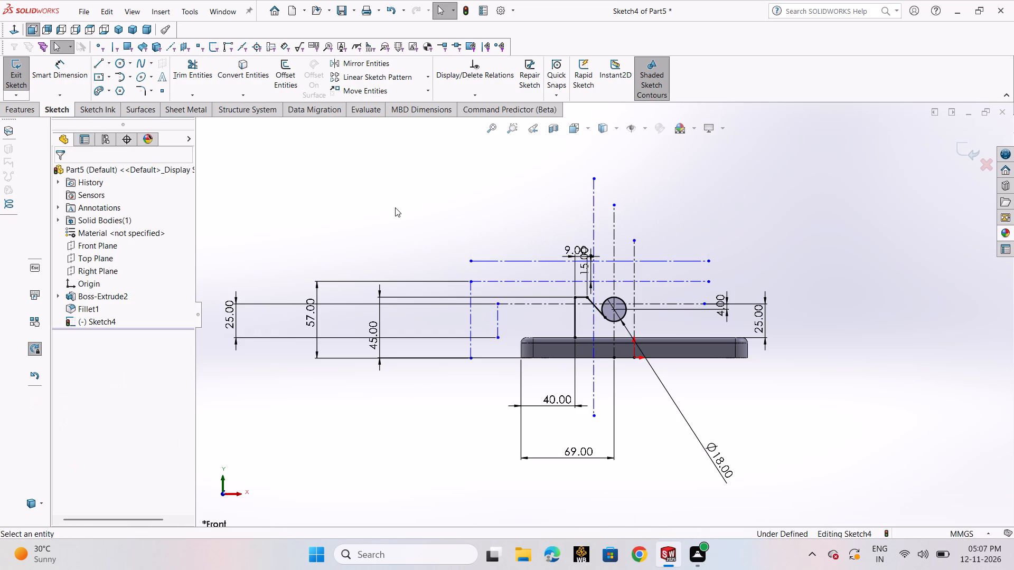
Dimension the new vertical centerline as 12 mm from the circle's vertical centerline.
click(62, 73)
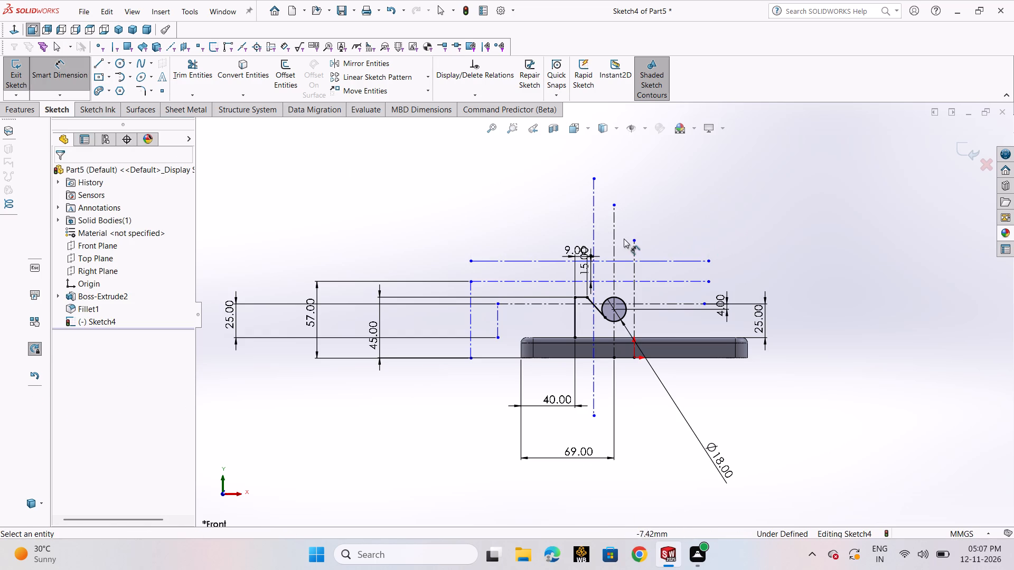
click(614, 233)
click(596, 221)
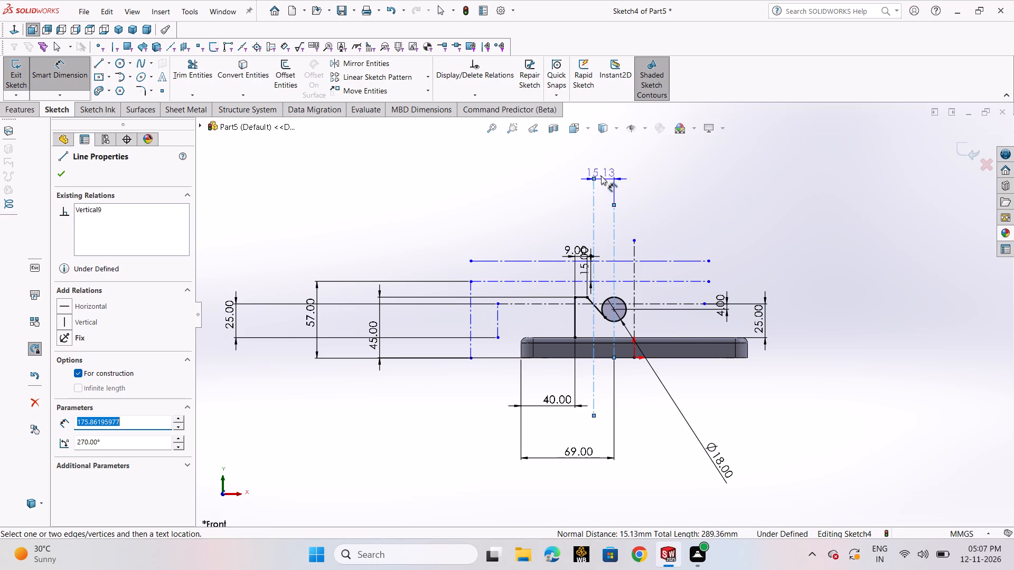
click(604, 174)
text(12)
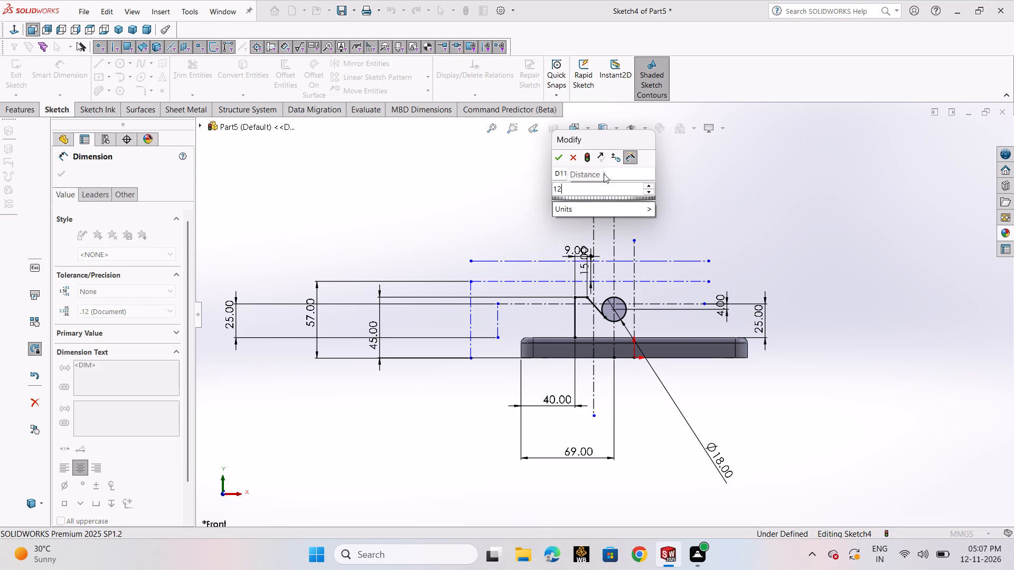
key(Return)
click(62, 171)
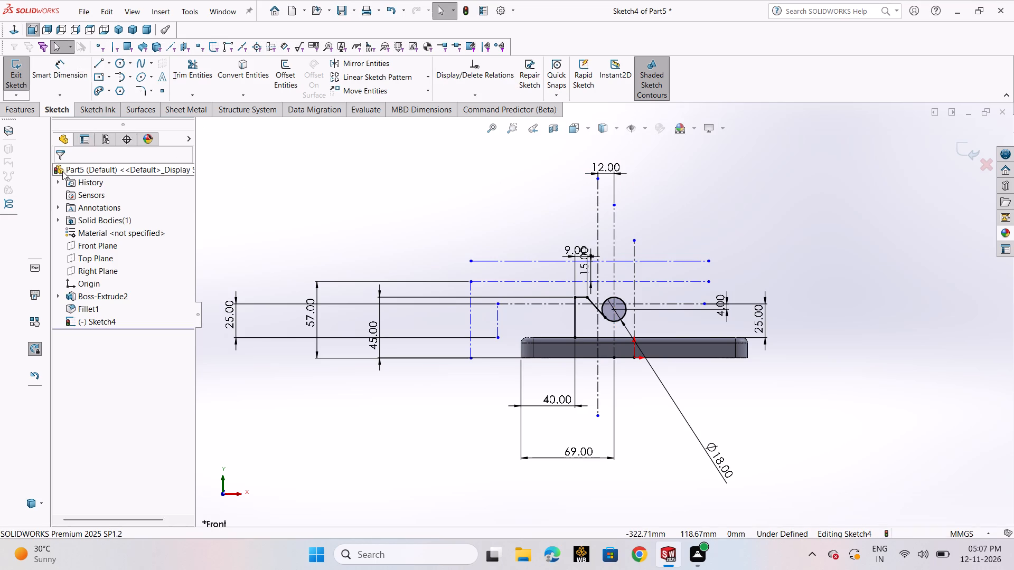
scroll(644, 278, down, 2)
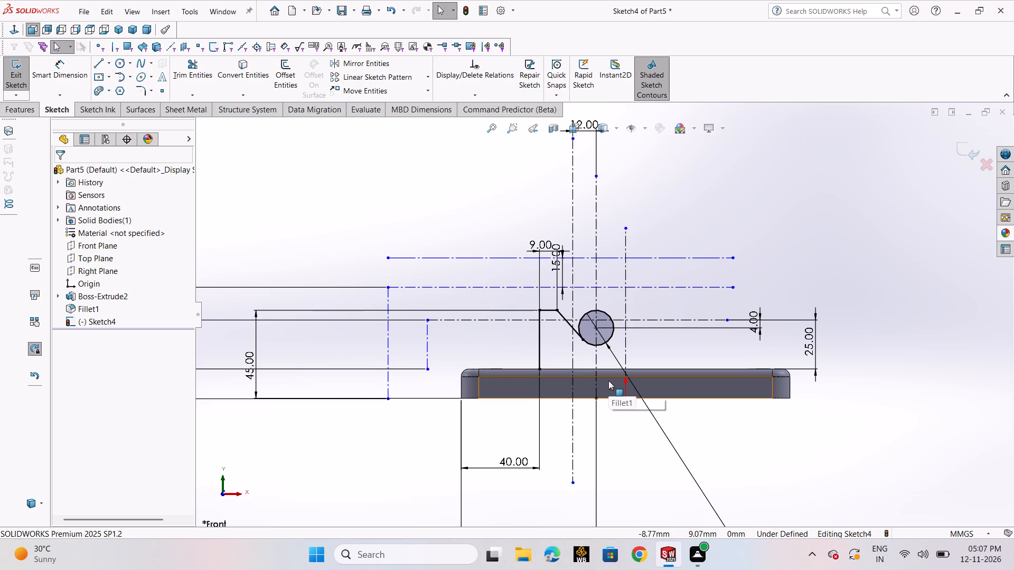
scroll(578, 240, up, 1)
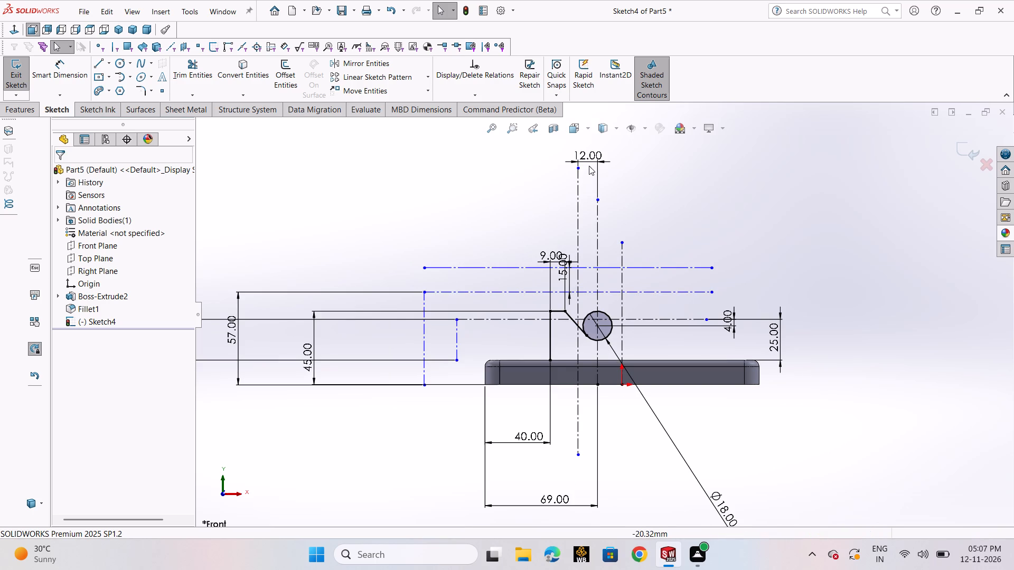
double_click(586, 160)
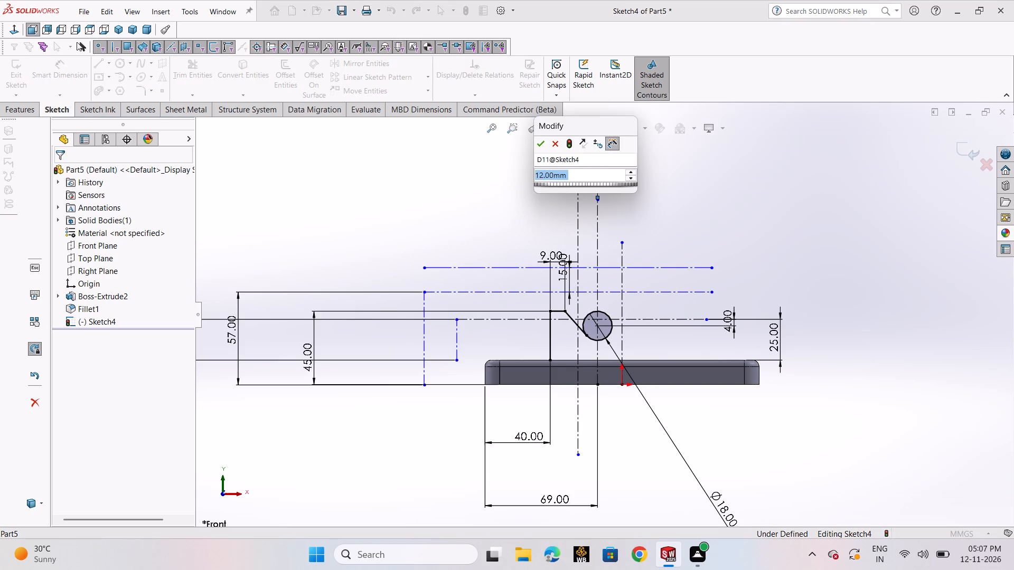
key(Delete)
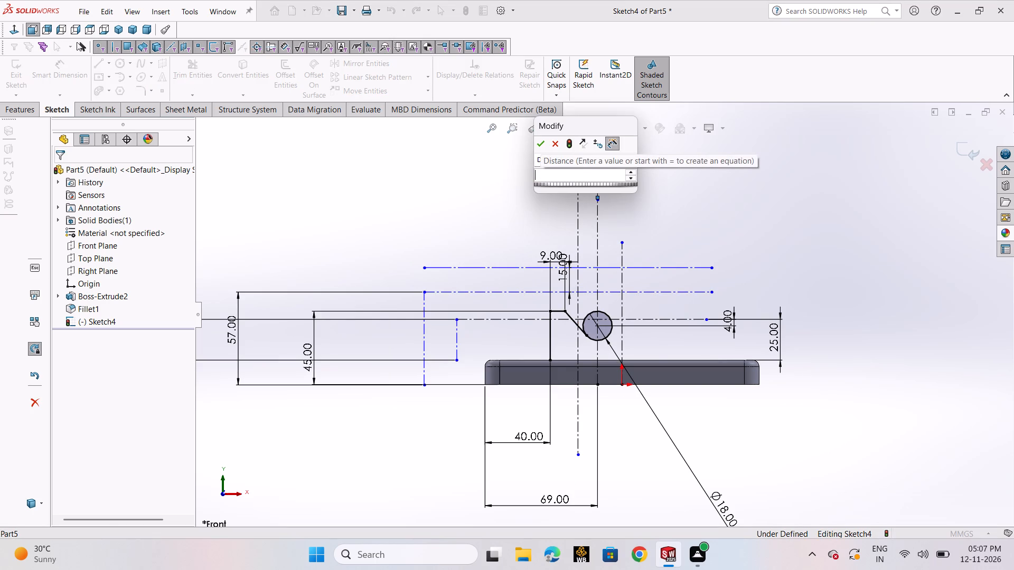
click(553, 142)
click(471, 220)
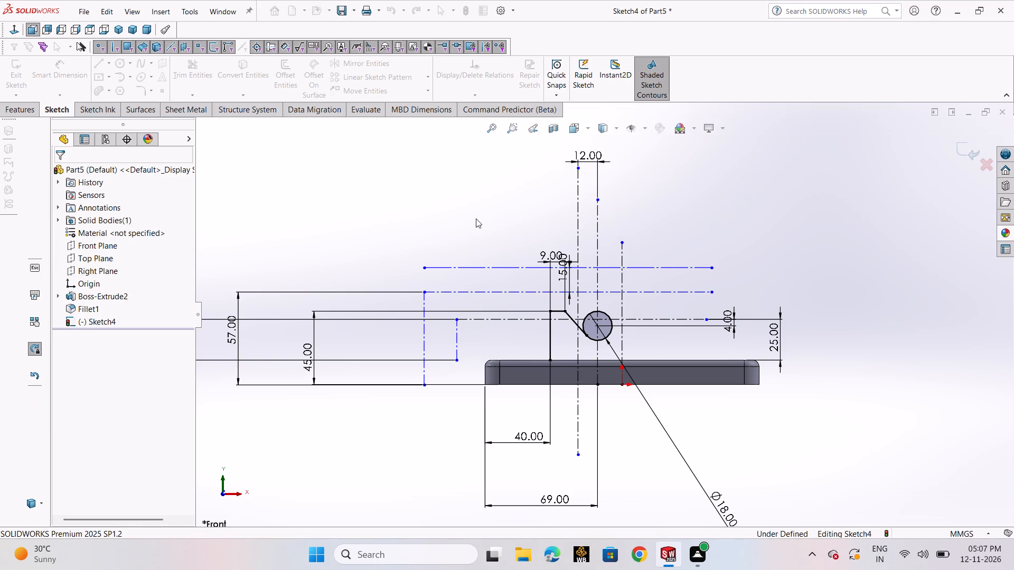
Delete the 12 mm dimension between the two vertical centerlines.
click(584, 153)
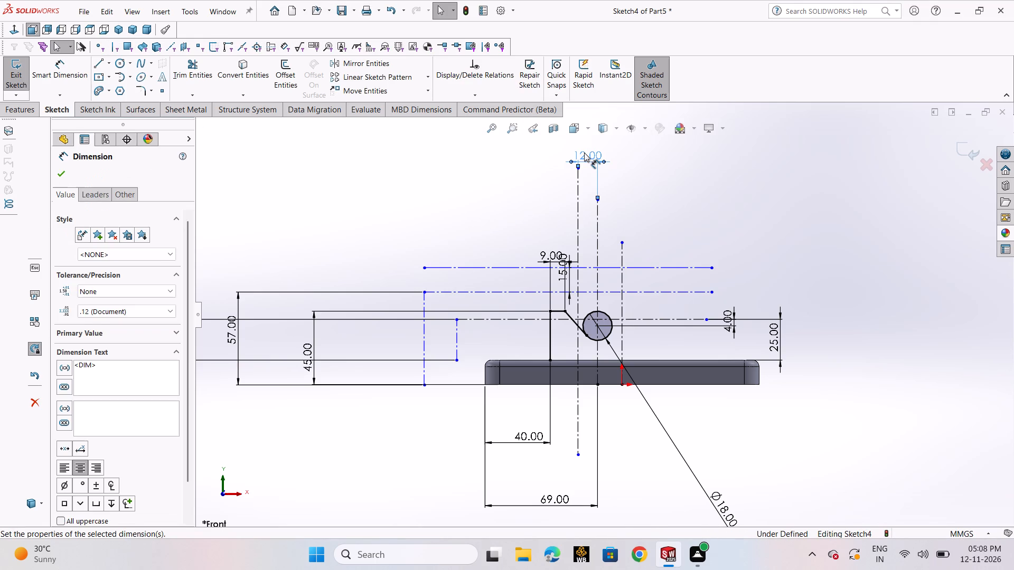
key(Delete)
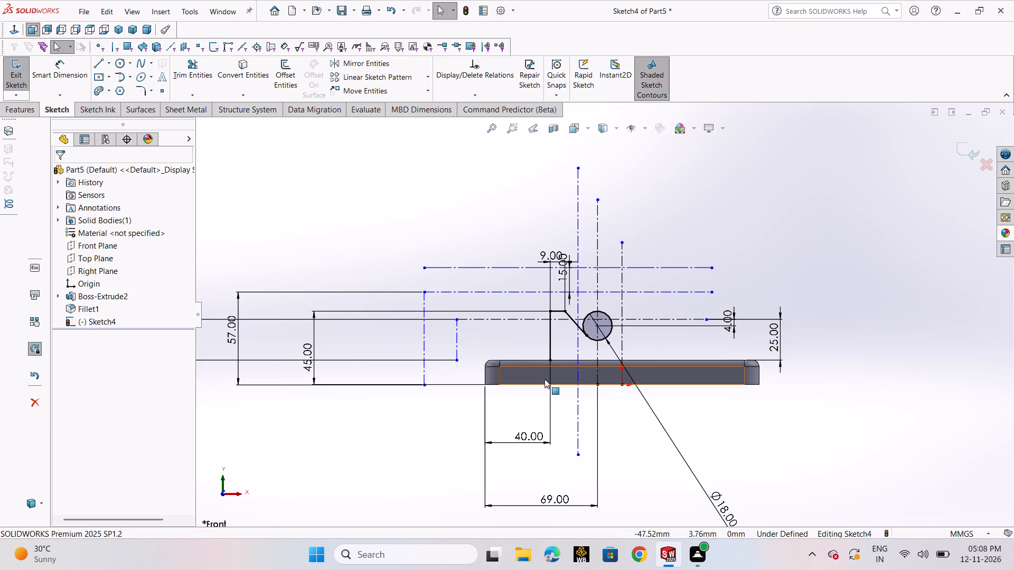
Move the undimensioned vertical centerline across the circle's center to the side nearer the origin.
drag(578, 310, 605, 310)
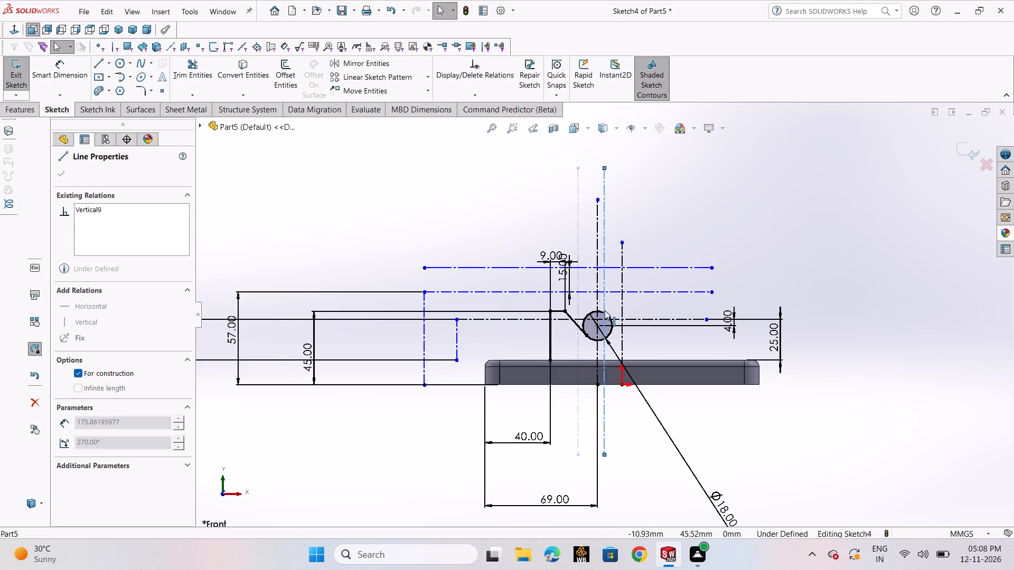
Dimension the undimensioned vertical centerline as 12 mm from the circle's vertical centerline, on the side nearer the origin.
drag(605, 310, 611, 310)
click(60, 87)
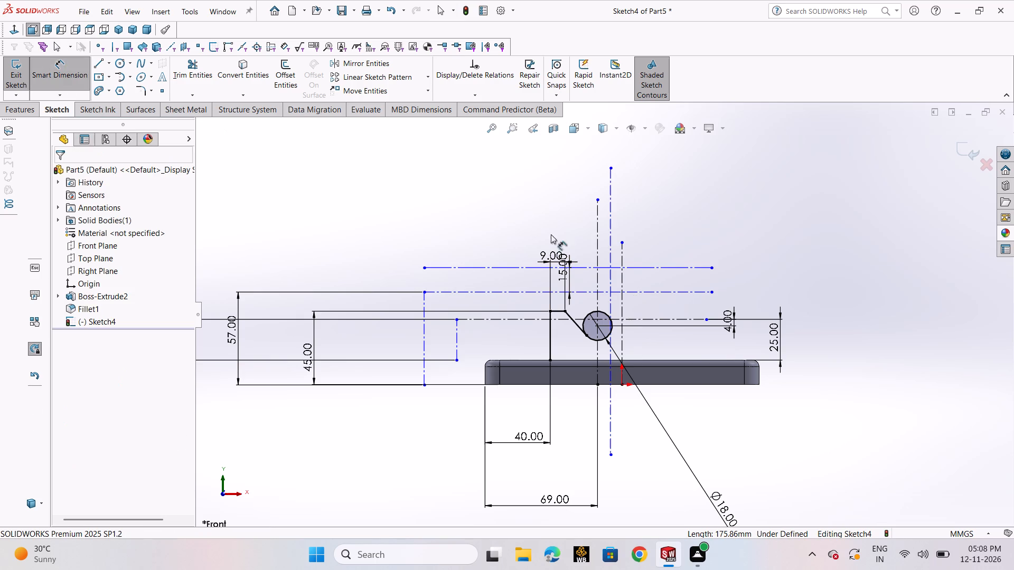
click(595, 223)
click(609, 211)
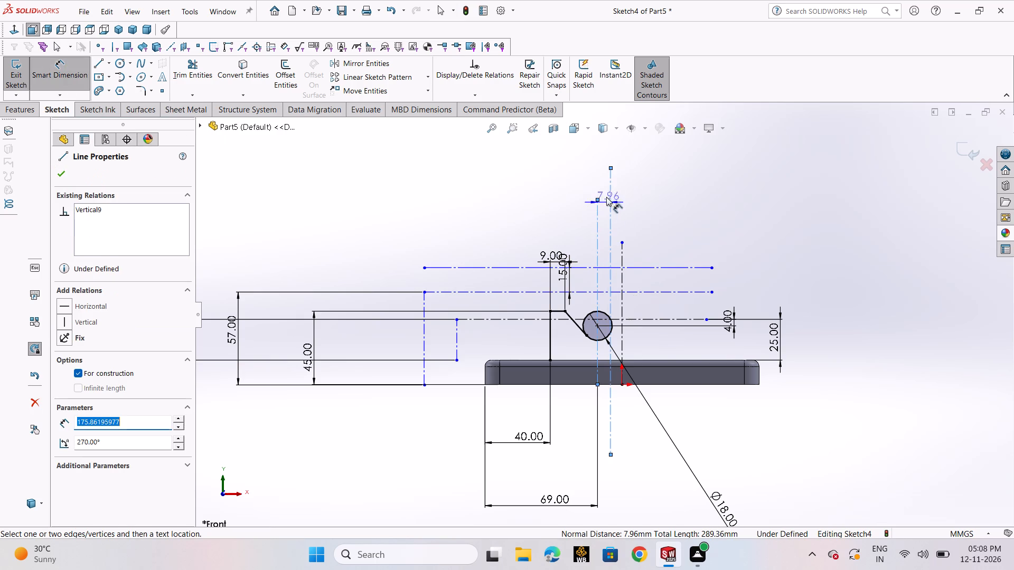
click(591, 177)
text(12)
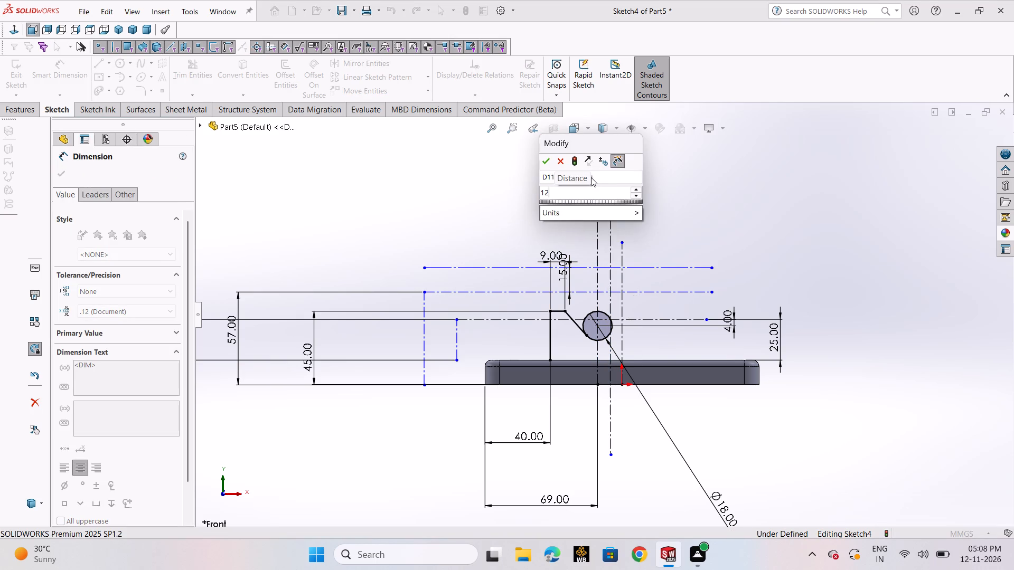
key(Return)
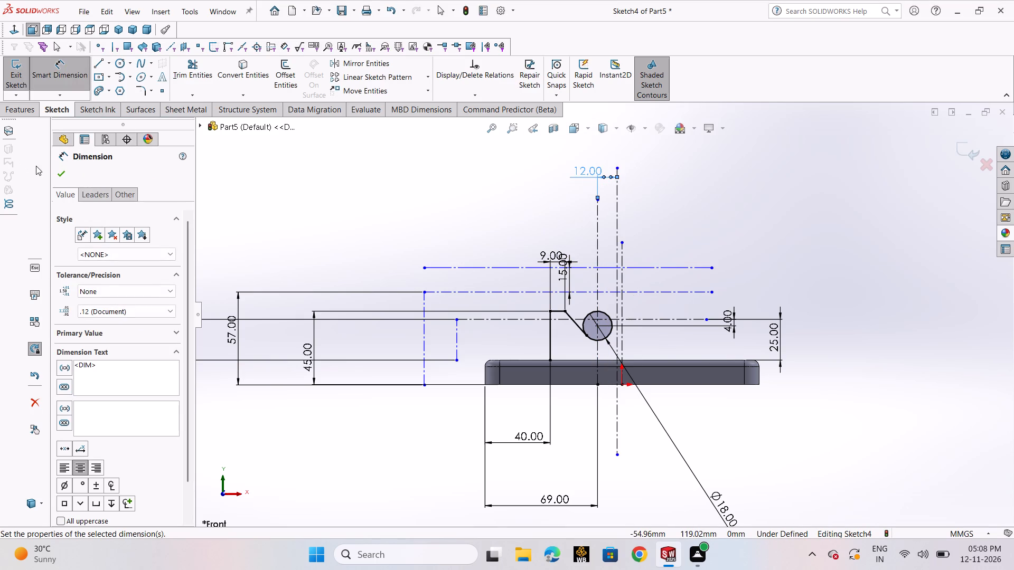
click(61, 171)
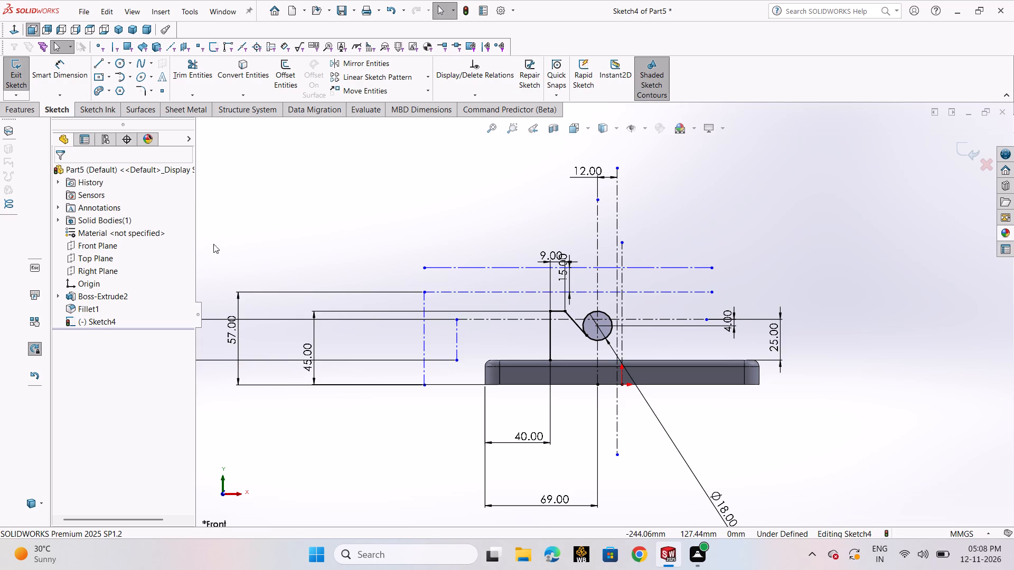
Sketch a circle of about 18 mm radius centered where the 12 mm offset vertical centerline crosses the uppermost horizontal centerline.
scroll(618, 276, down, 5)
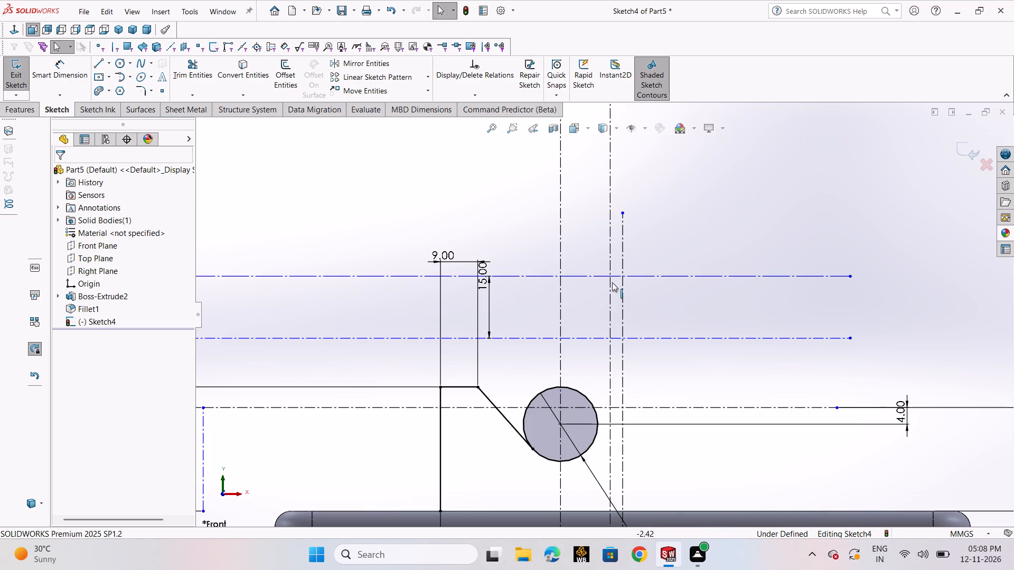
scroll(612, 284, up, 3)
scroll(608, 293, down, 2)
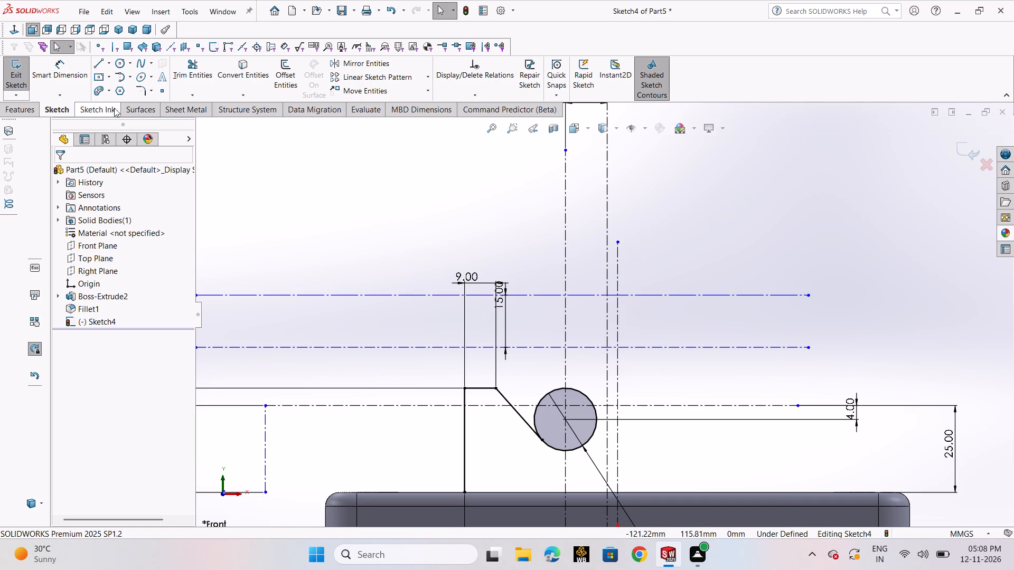
click(121, 64)
click(122, 77)
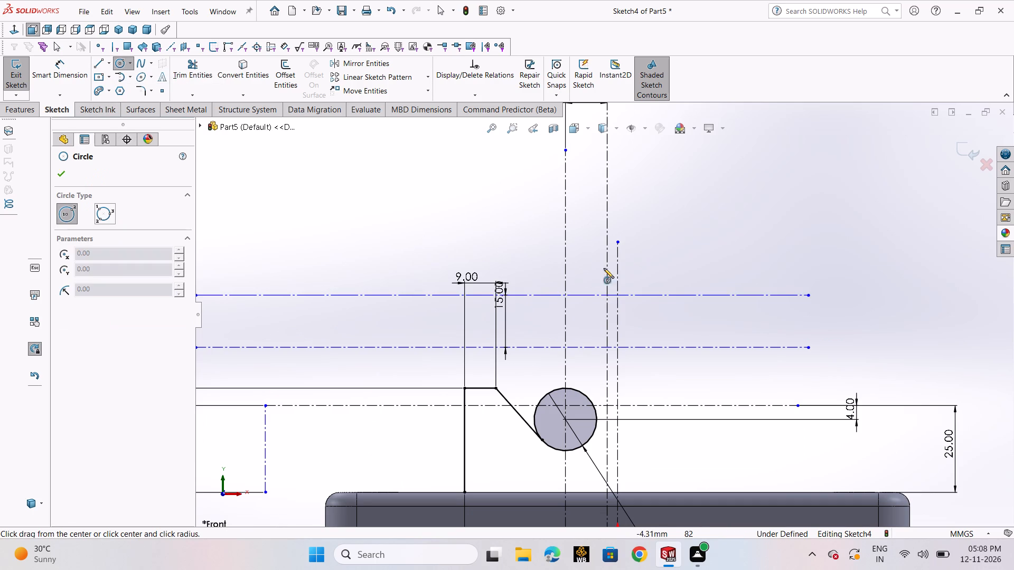
click(606, 294)
click(647, 247)
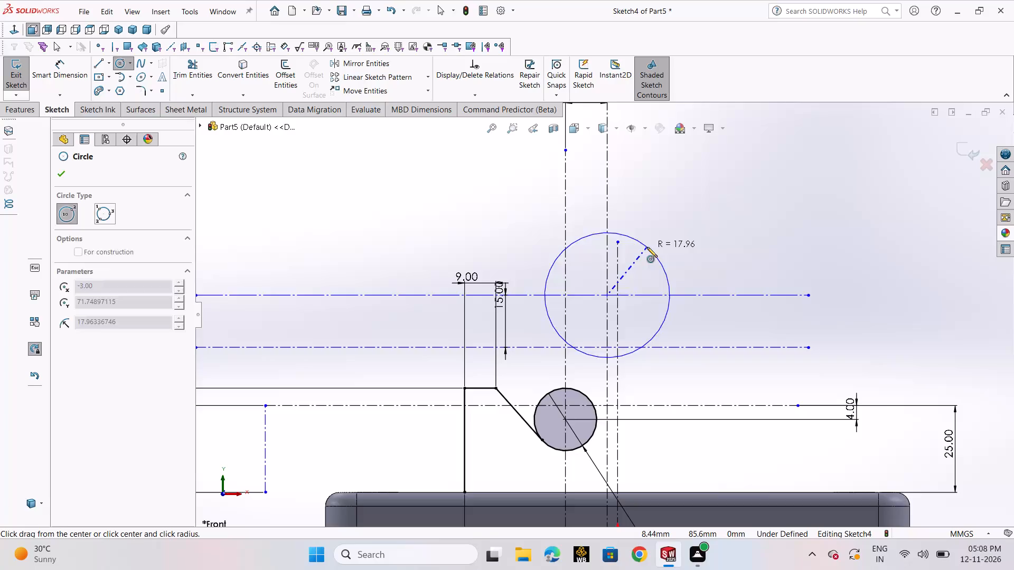
right_click(647, 247)
click(659, 258)
Dimension the upper circle's diameter as 54 mm.
click(55, 69)
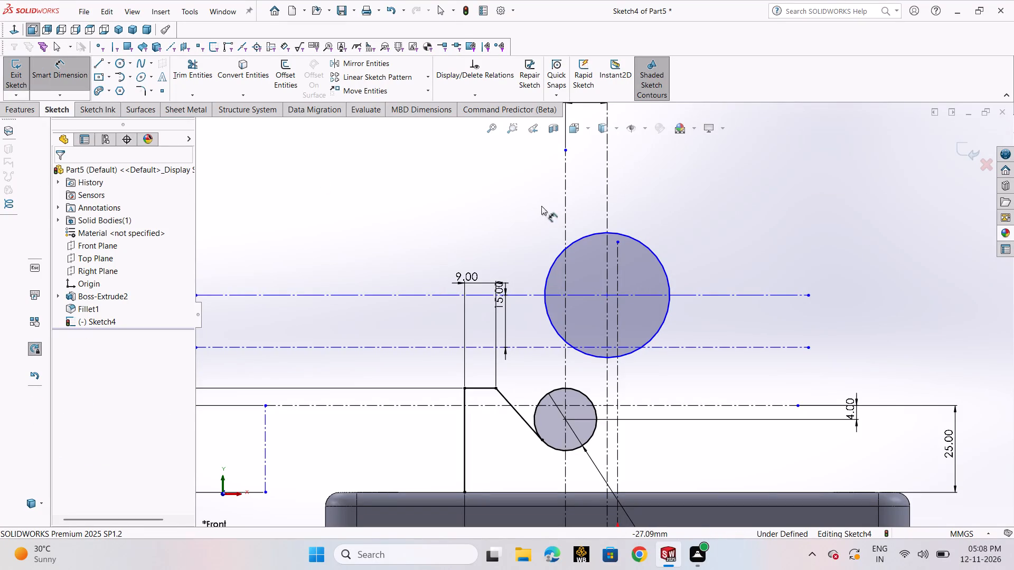
click(628, 234)
click(683, 212)
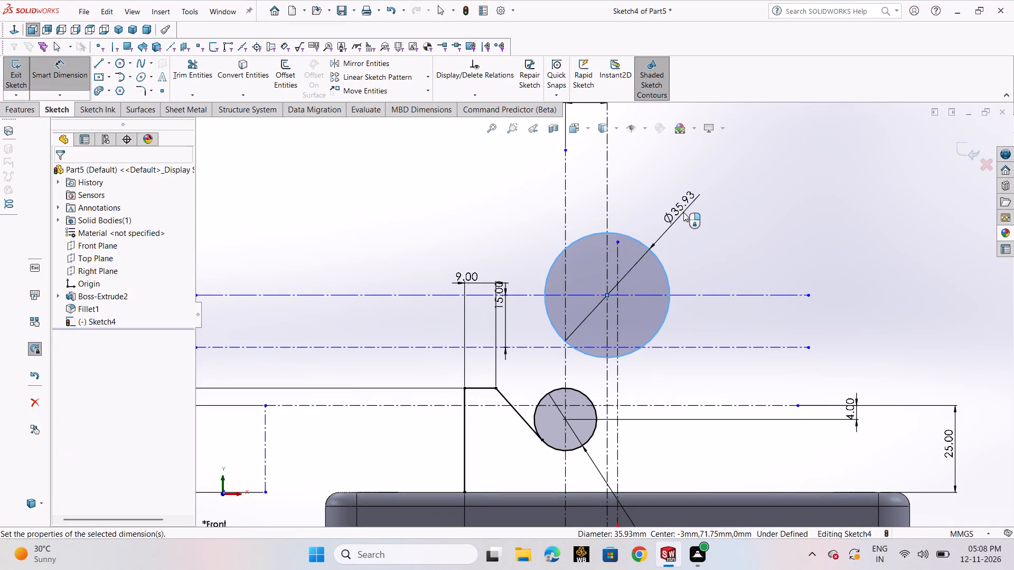
text(27+27)
key(Return)
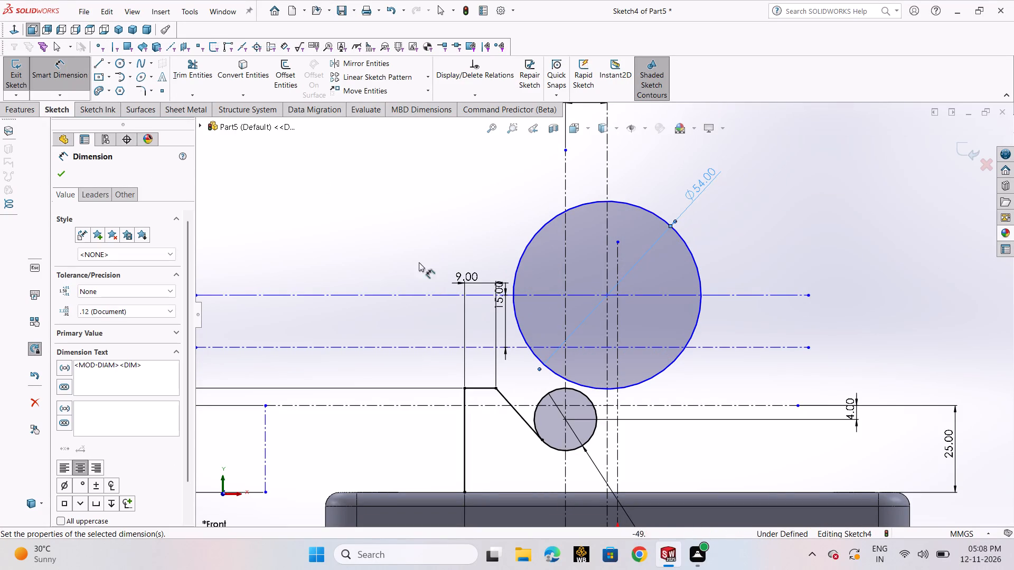
click(54, 172)
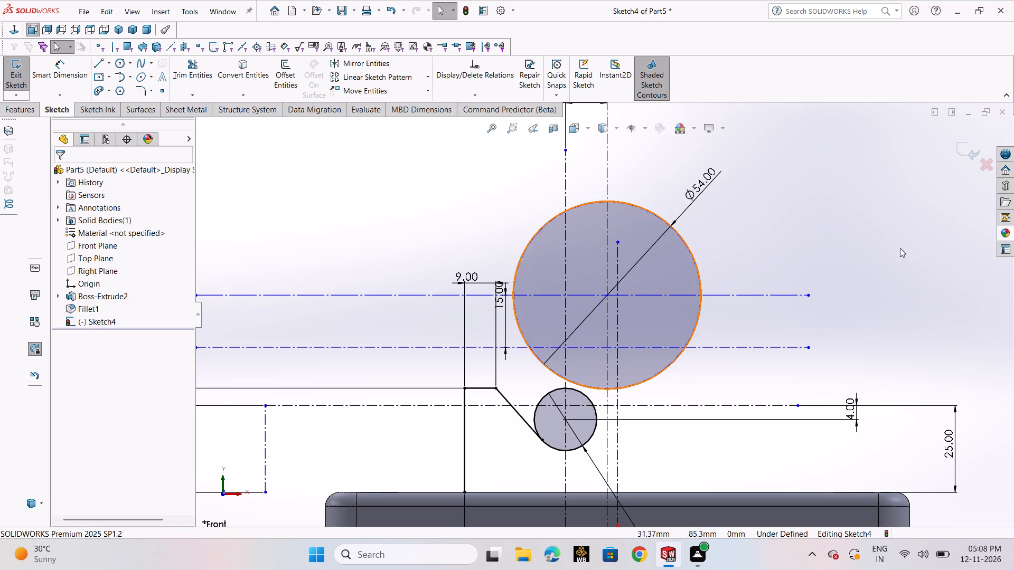
click(1013, 238)
click(769, 253)
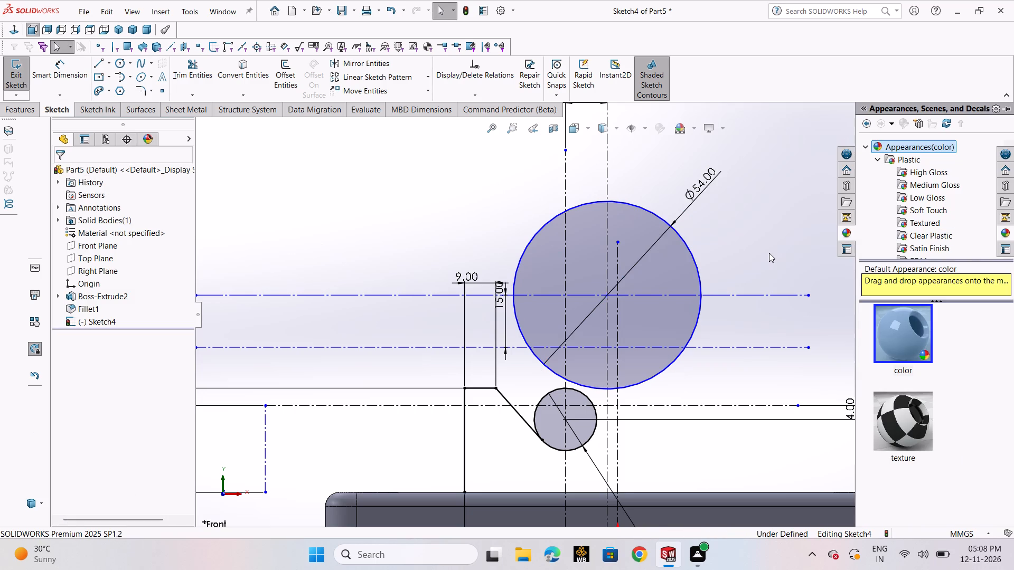
Sketch a line about 48 mm long at 45° from just beside the small circle's lower edge to outside the large circle.
click(103, 66)
click(109, 74)
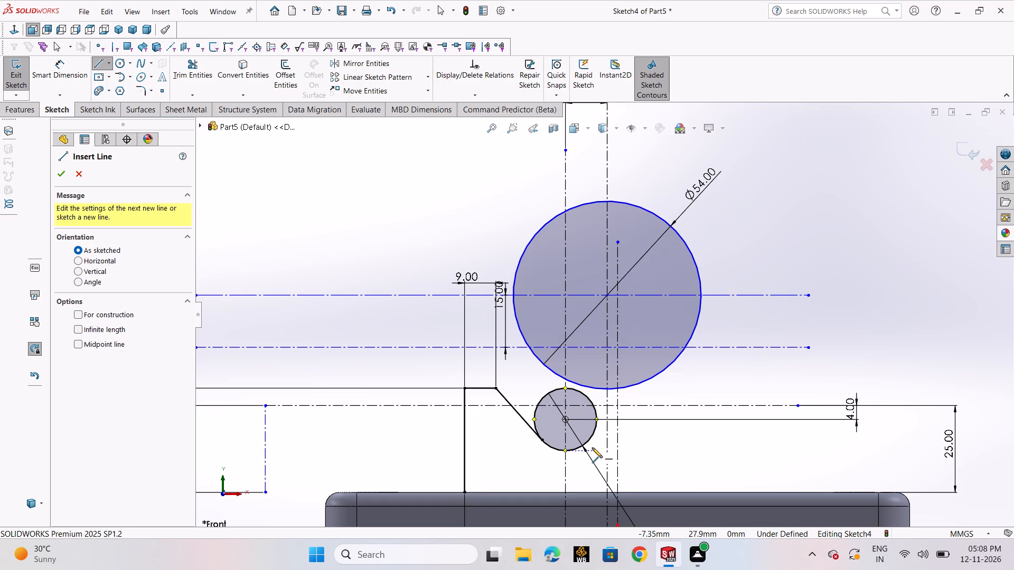
click(592, 448)
click(709, 332)
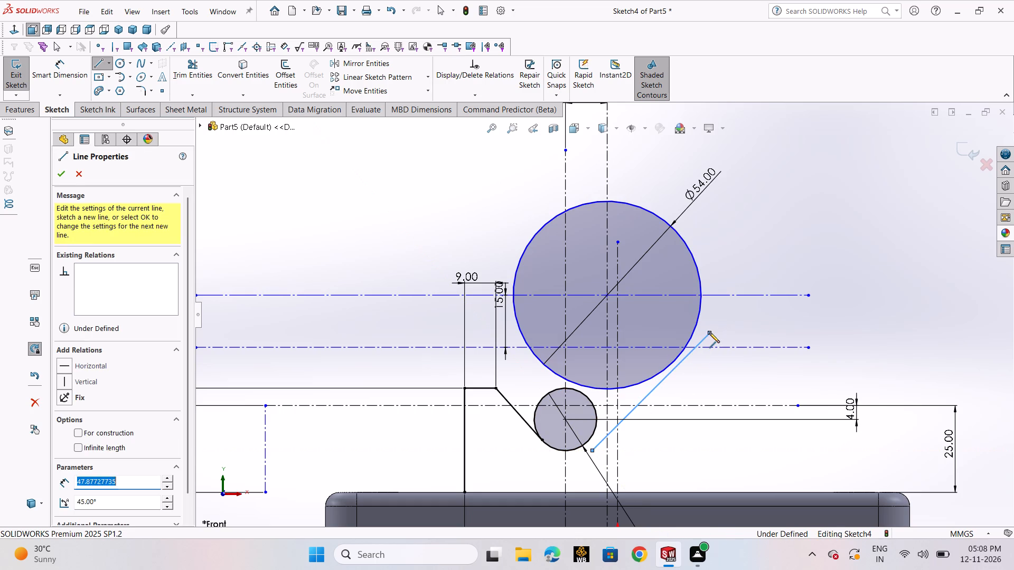
right_click(709, 332)
click(719, 339)
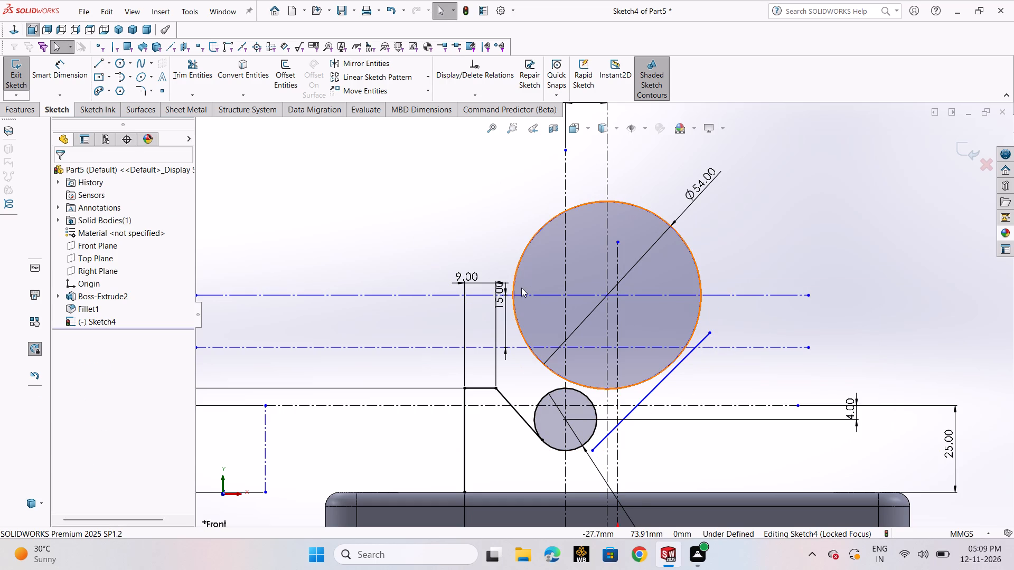
Dimension the large circle's center as 72 mm above the plate's bottom edge.
click(62, 76)
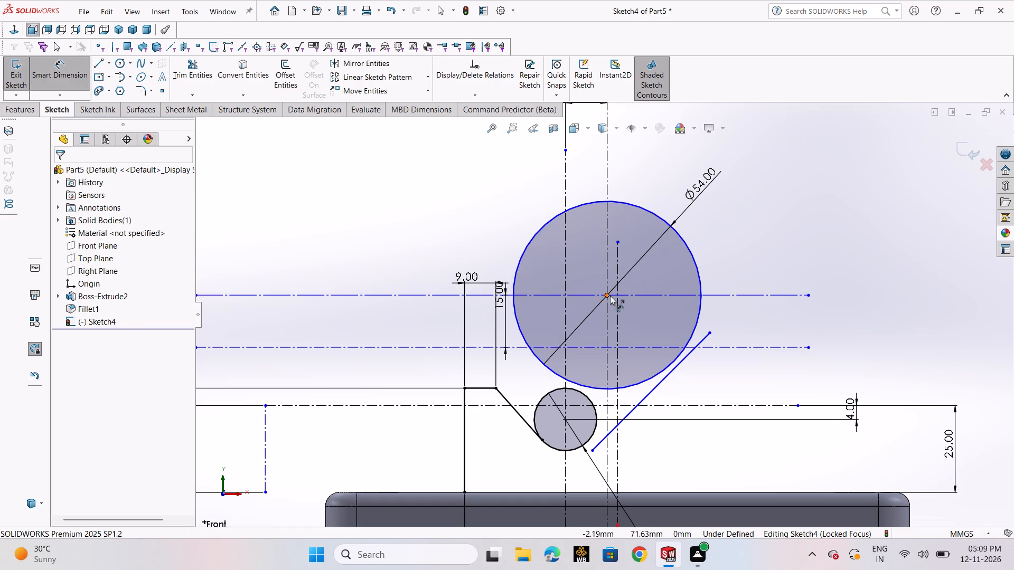
click(609, 296)
scroll(733, 471, up, 2)
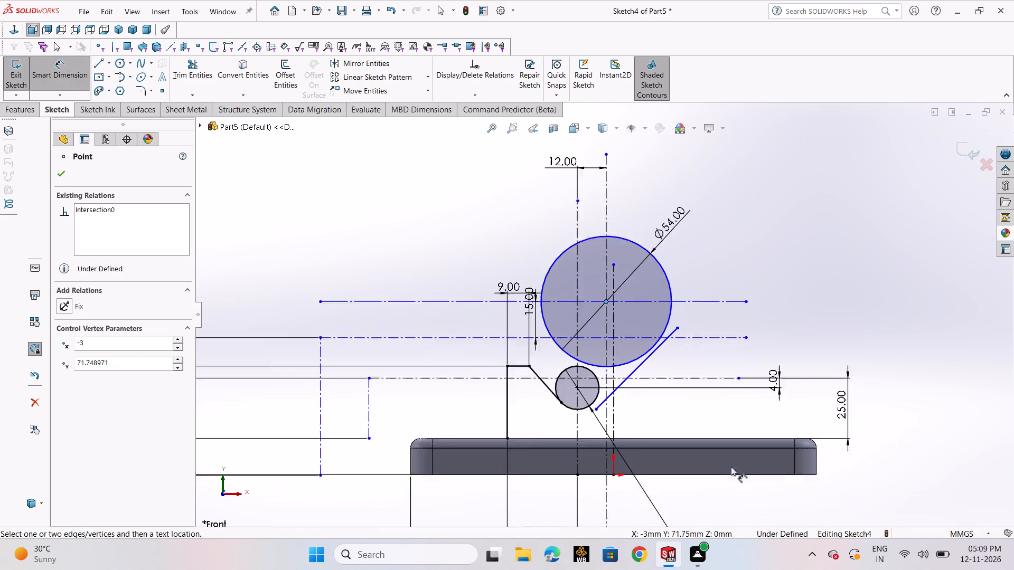
scroll(731, 467, up, 1)
scroll(686, 446, up, 2)
scroll(697, 437, down, 2)
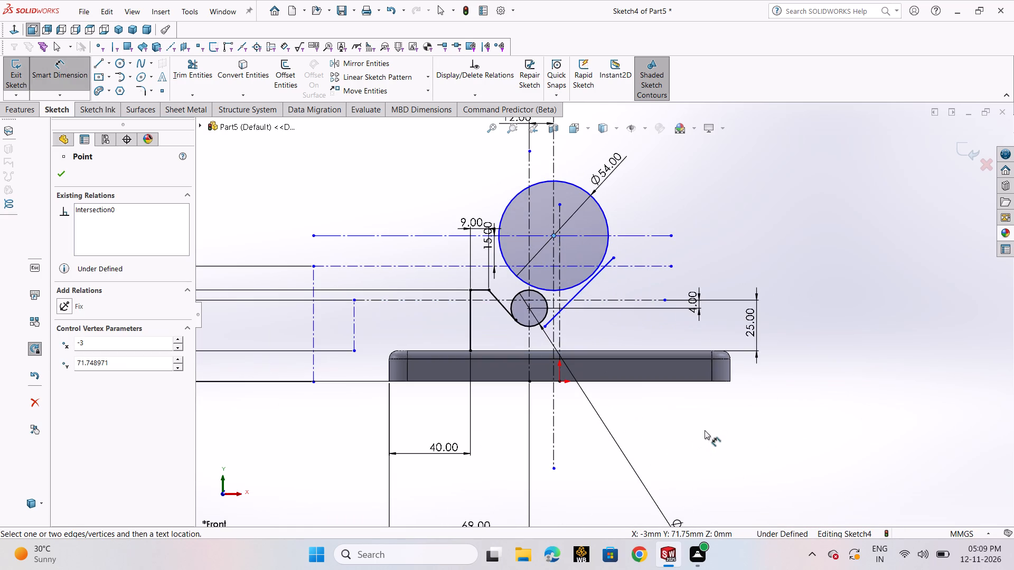
click(715, 381)
click(822, 311)
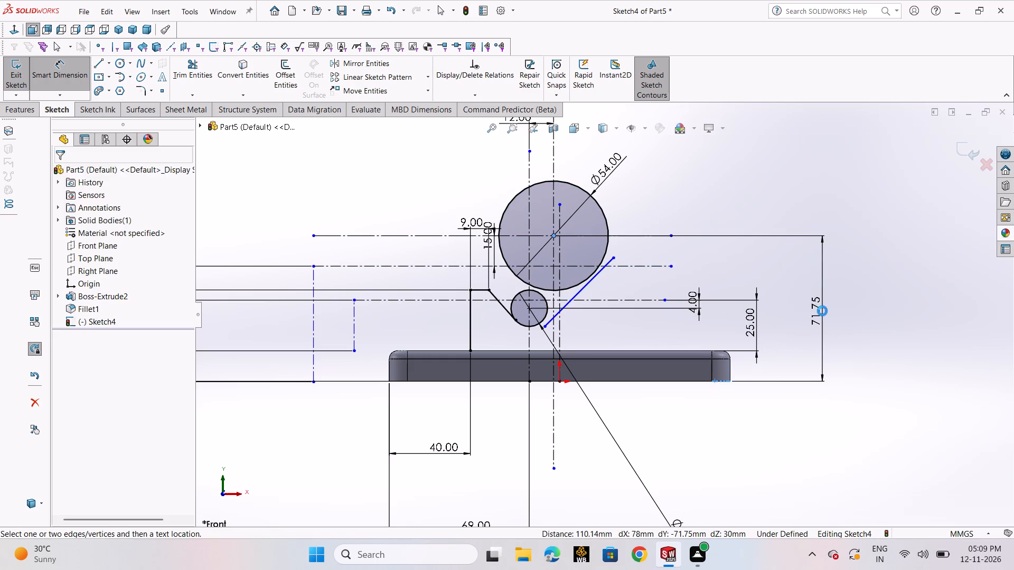
key(8)
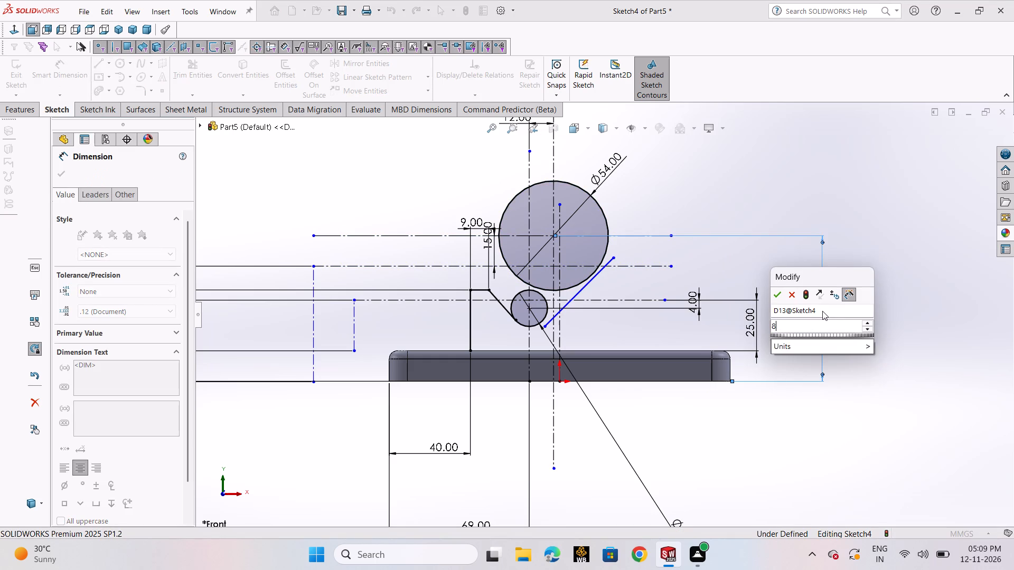
key(BackSpace)
text(57+15)
key(Return)
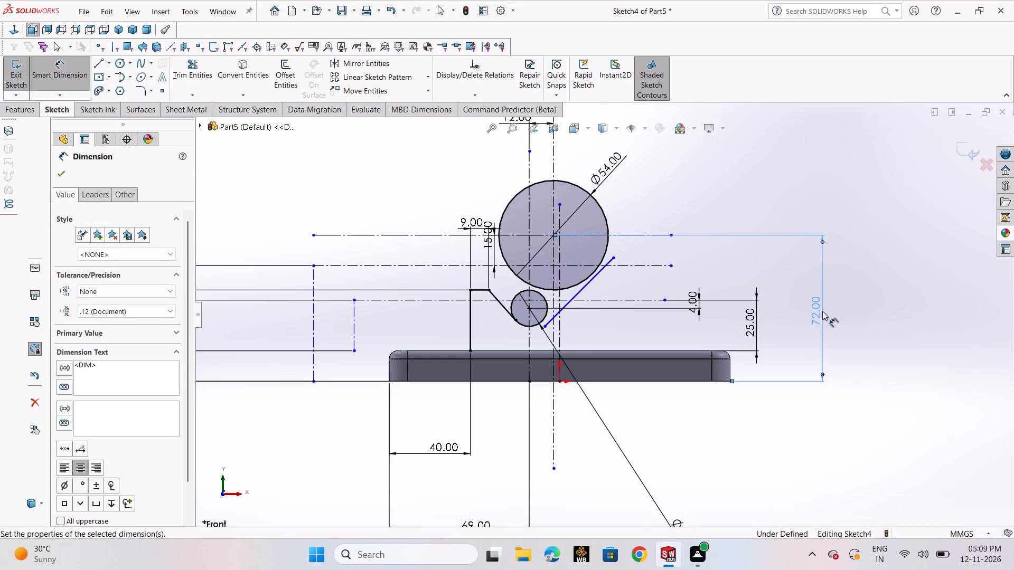
click(59, 180)
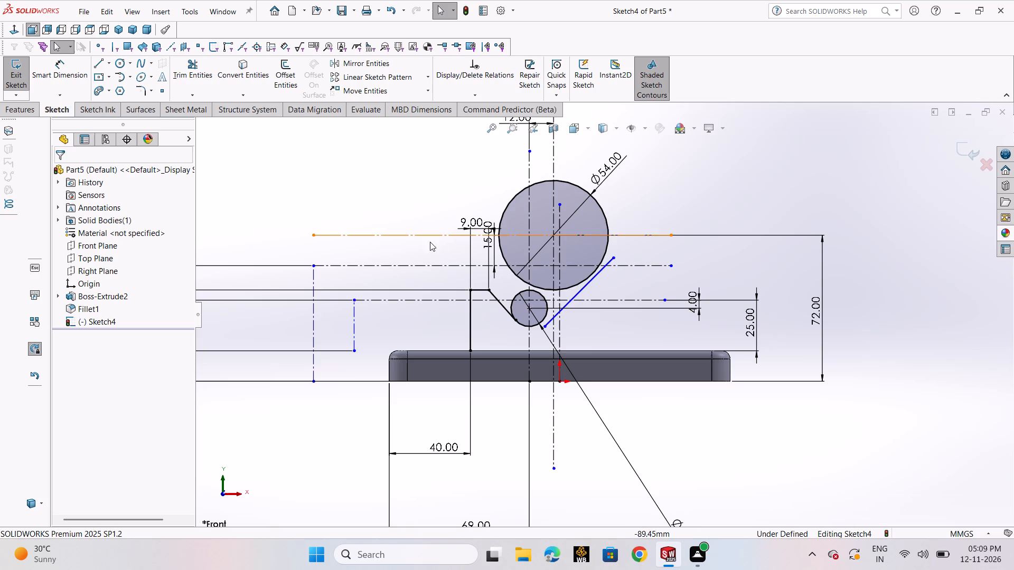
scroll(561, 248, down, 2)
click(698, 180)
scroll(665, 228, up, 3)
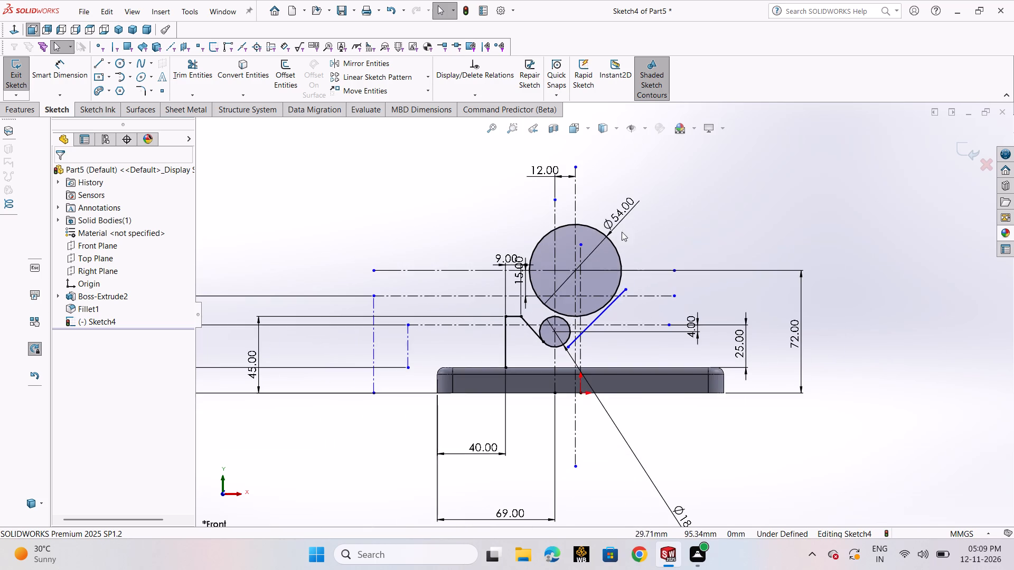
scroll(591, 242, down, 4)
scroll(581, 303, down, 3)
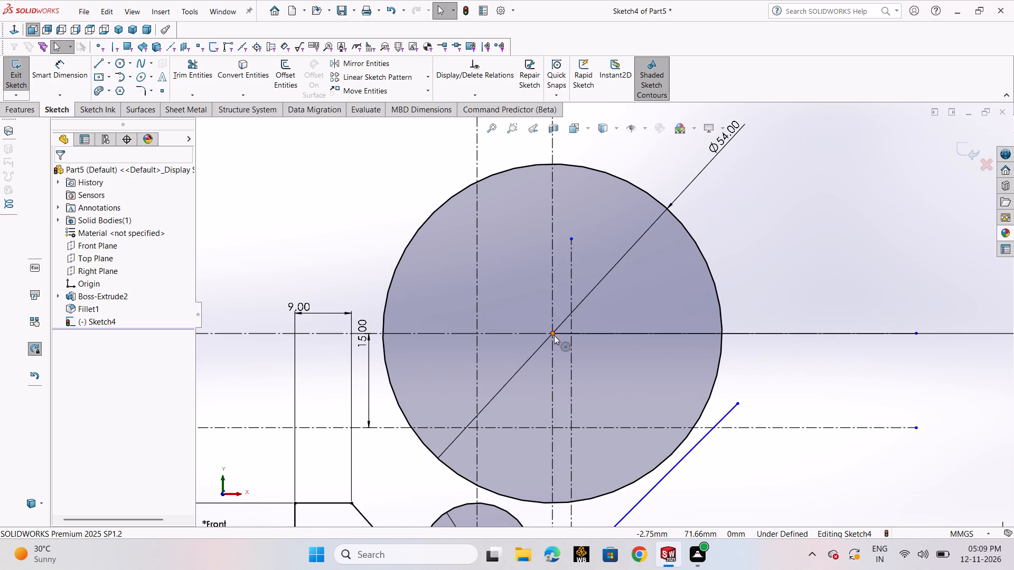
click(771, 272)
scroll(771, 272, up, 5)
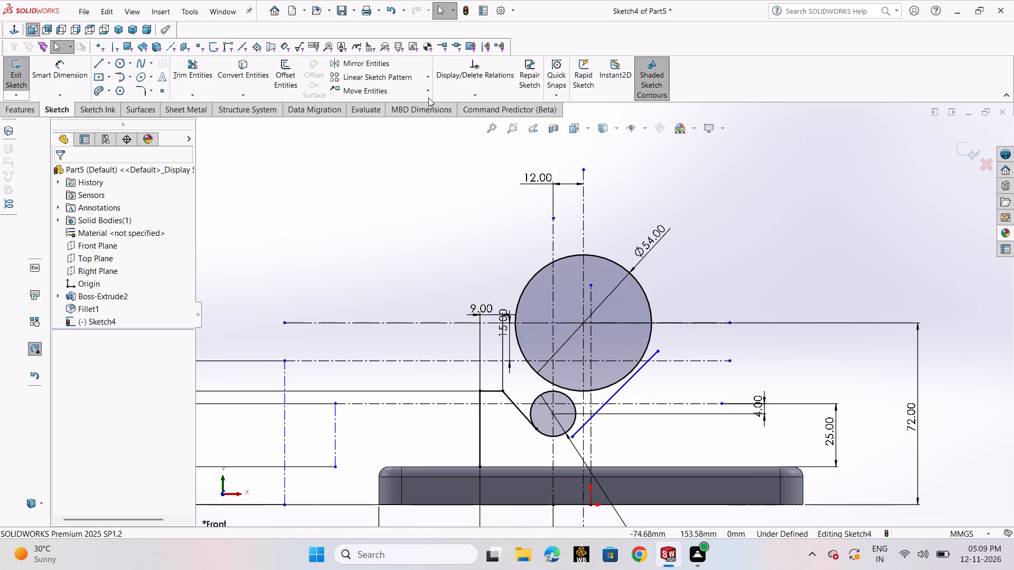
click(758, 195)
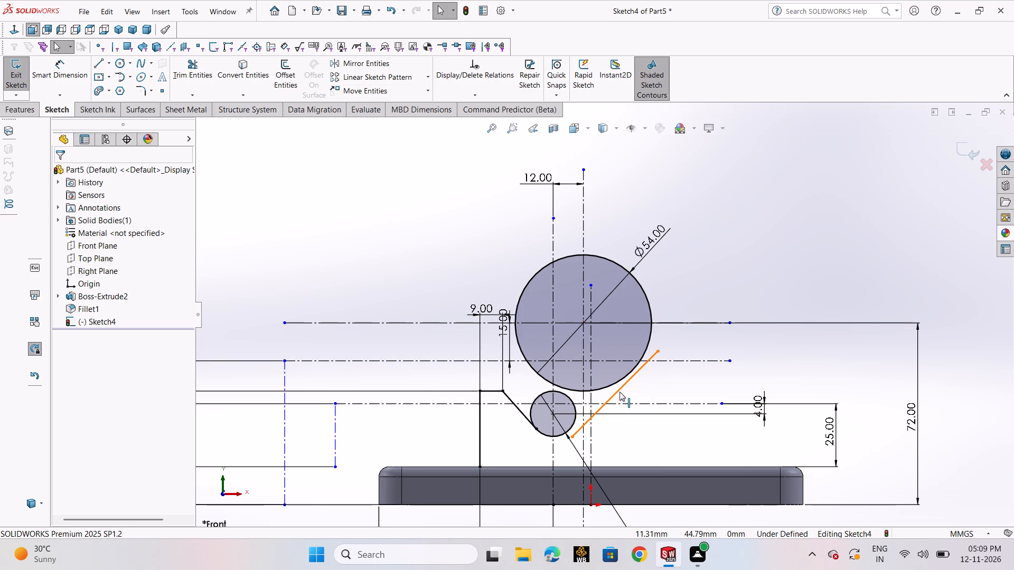
Make the 45° line tangent to the 18 mm circle.
click(618, 392)
scroll(581, 429, down, 5)
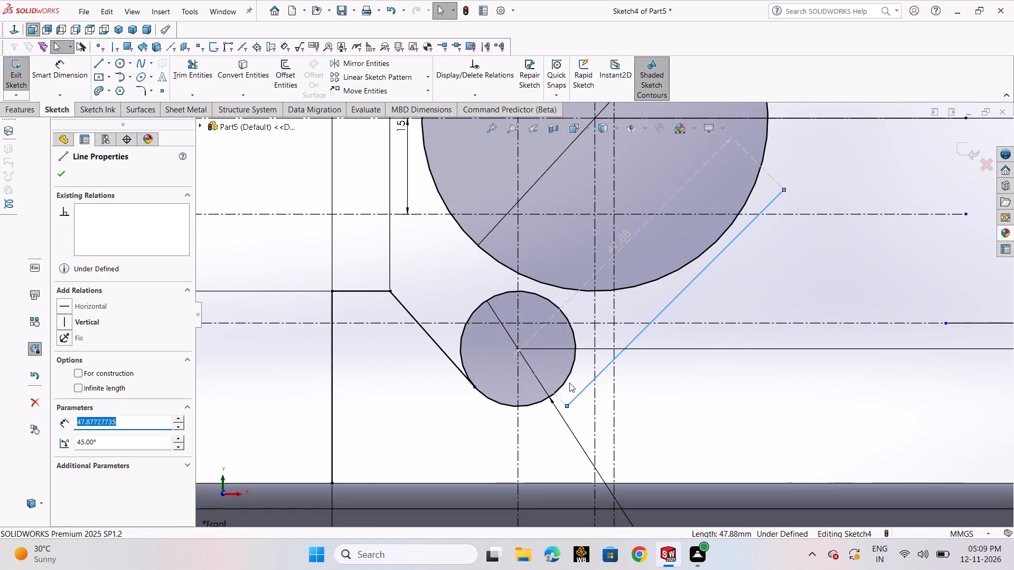
ctrl+click(569, 379)
click(603, 325)
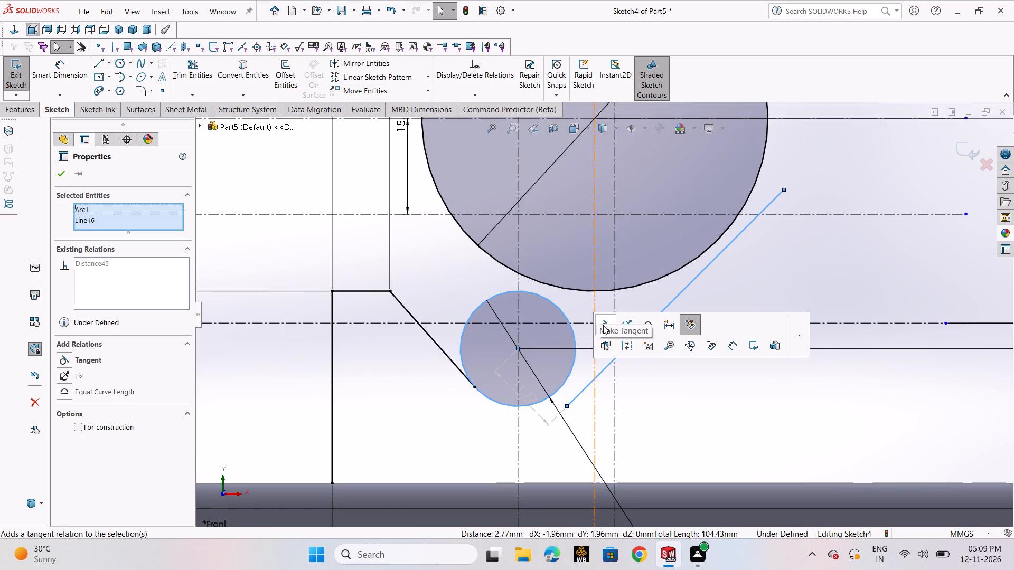
click(674, 424)
Make the same slanted line tangent to the 54 mm circle.
scroll(759, 231, down, 2)
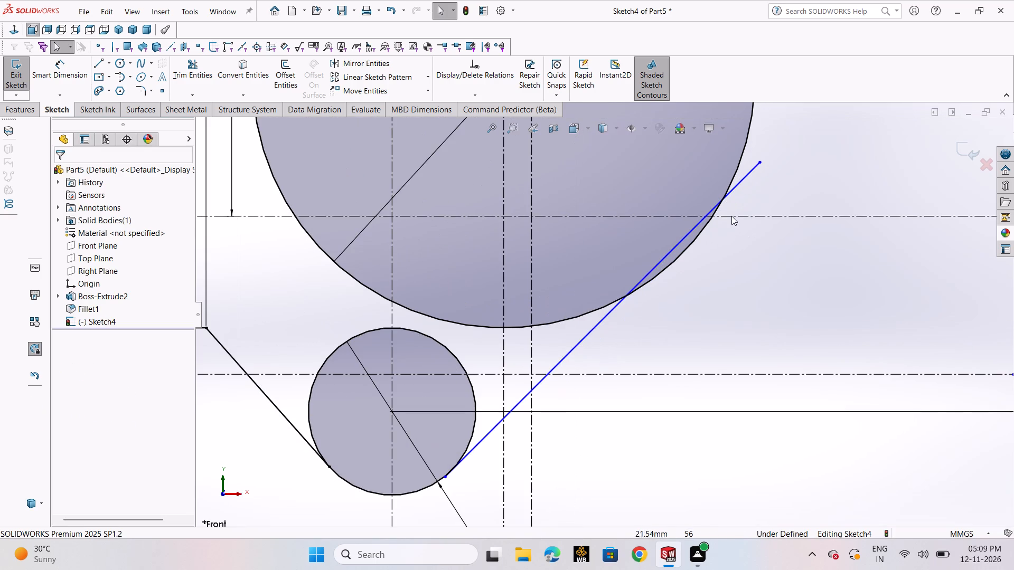
ctrl+click(739, 184)
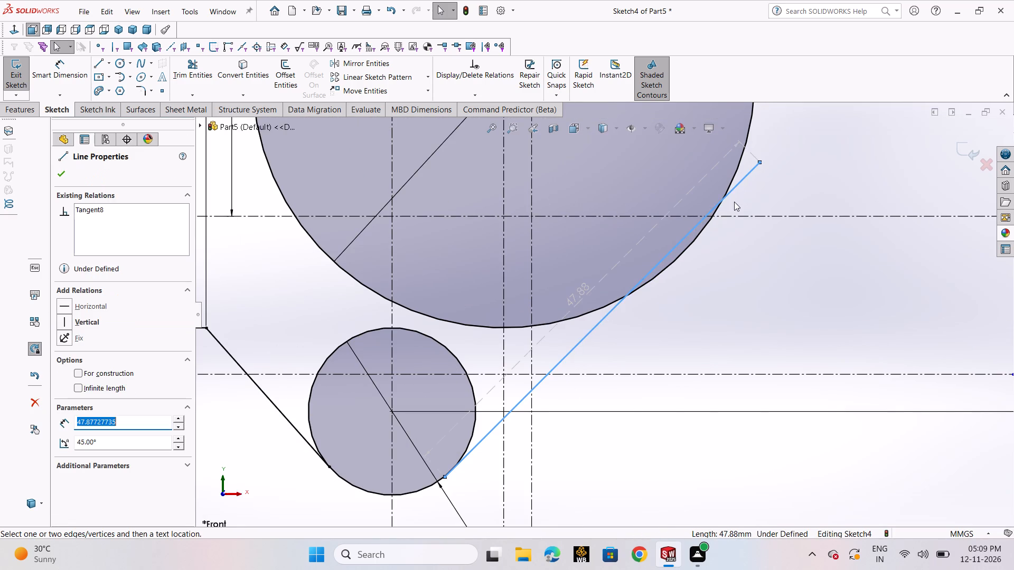
ctrl+click(648, 283)
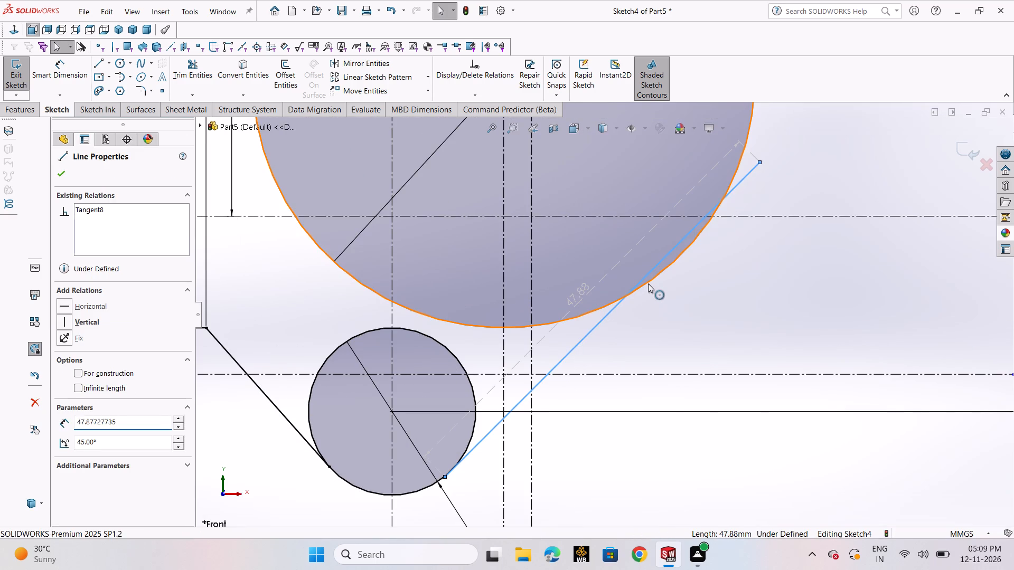
click(100, 359)
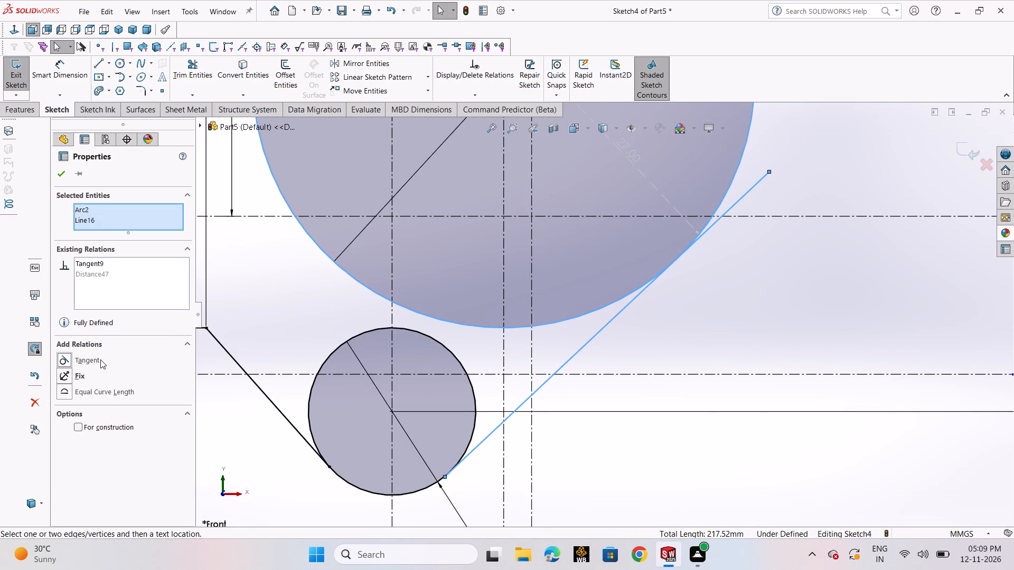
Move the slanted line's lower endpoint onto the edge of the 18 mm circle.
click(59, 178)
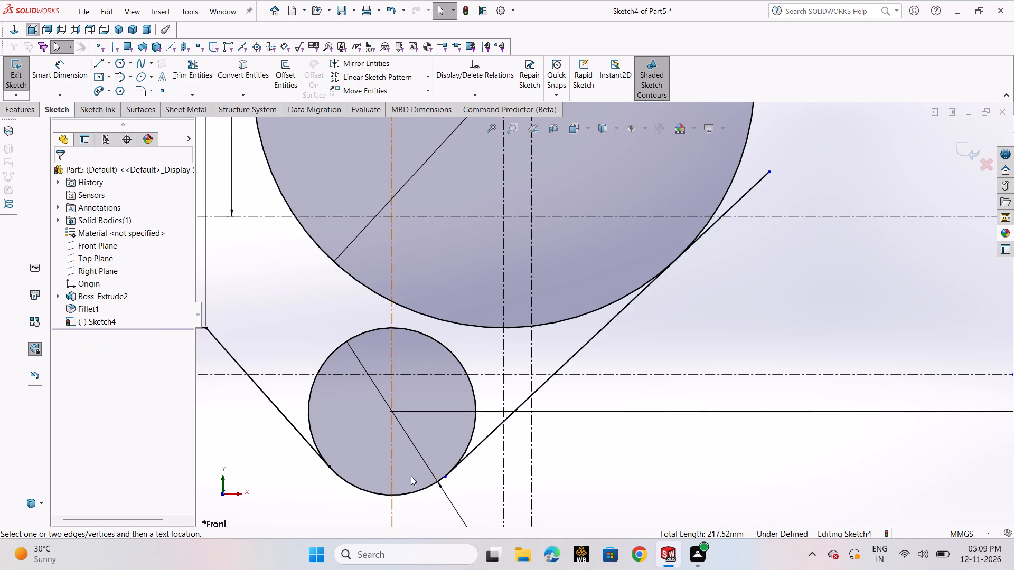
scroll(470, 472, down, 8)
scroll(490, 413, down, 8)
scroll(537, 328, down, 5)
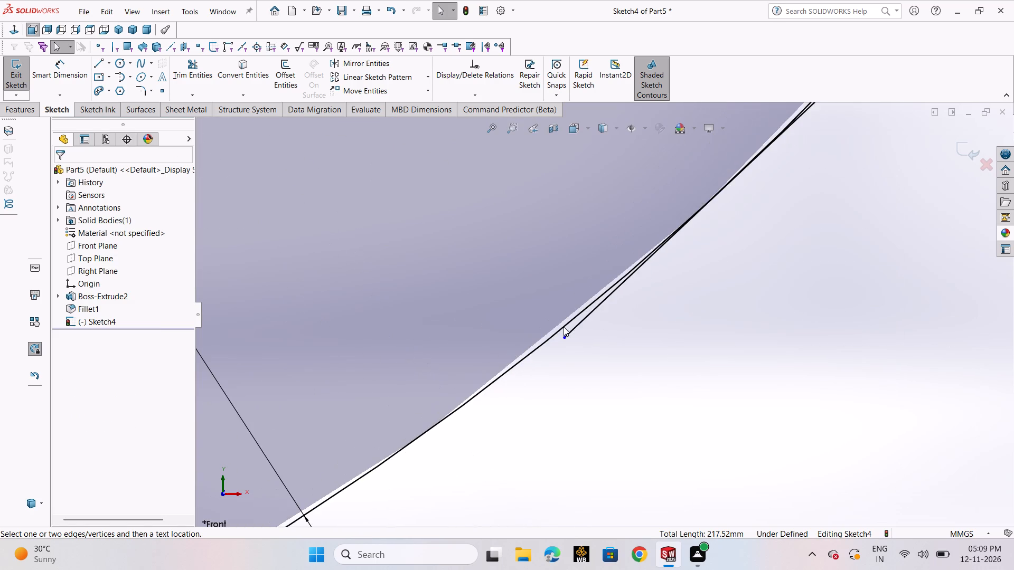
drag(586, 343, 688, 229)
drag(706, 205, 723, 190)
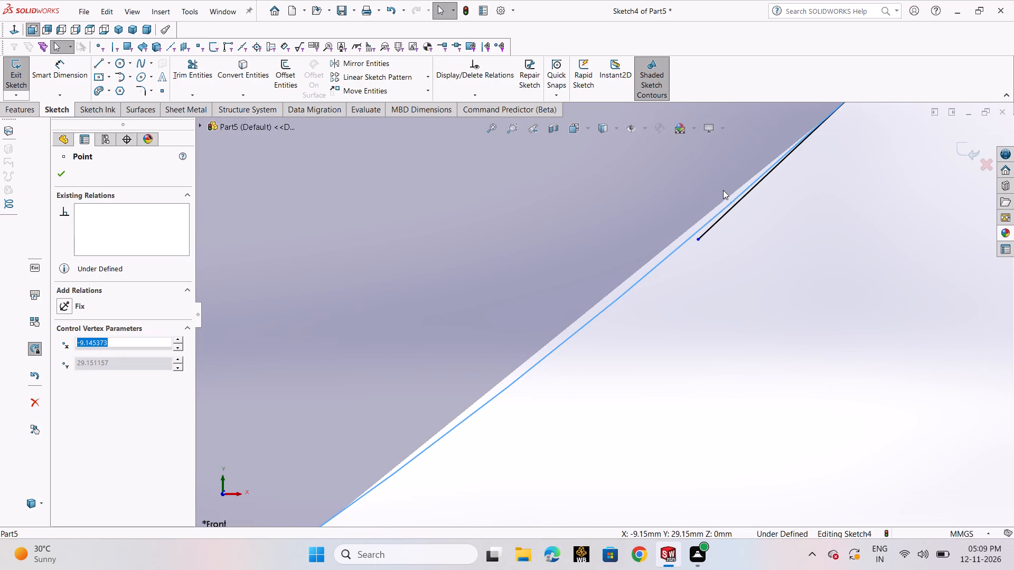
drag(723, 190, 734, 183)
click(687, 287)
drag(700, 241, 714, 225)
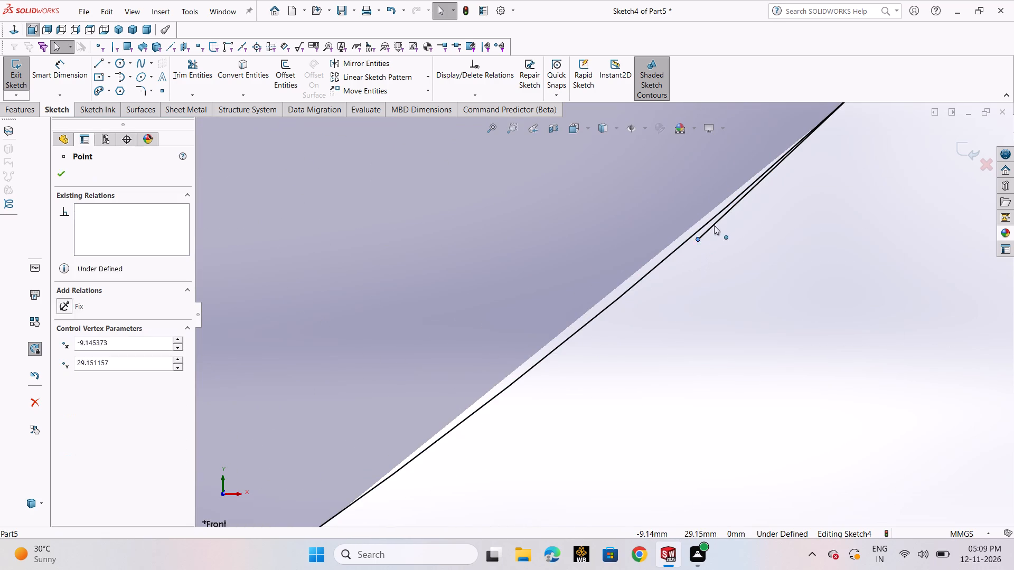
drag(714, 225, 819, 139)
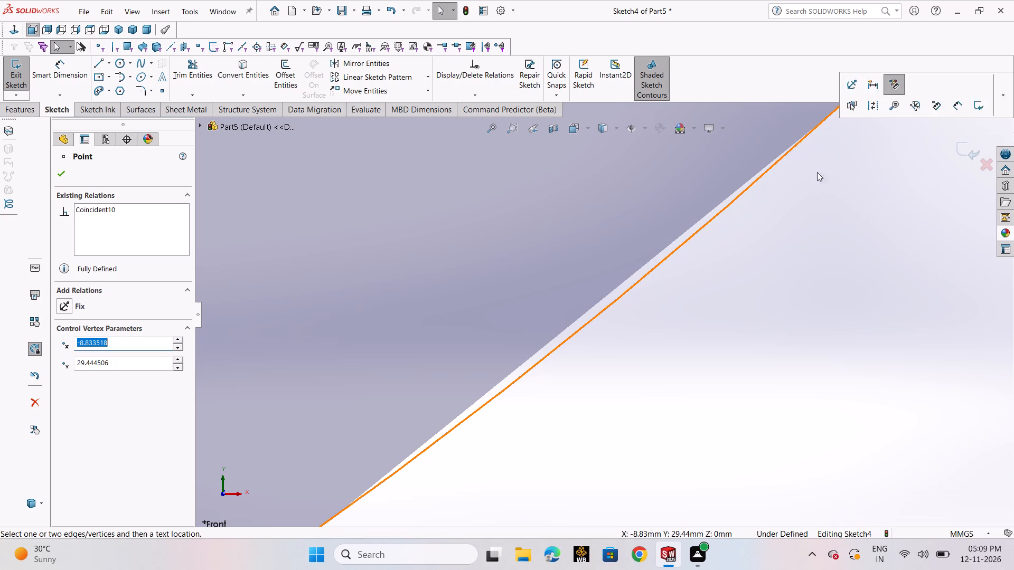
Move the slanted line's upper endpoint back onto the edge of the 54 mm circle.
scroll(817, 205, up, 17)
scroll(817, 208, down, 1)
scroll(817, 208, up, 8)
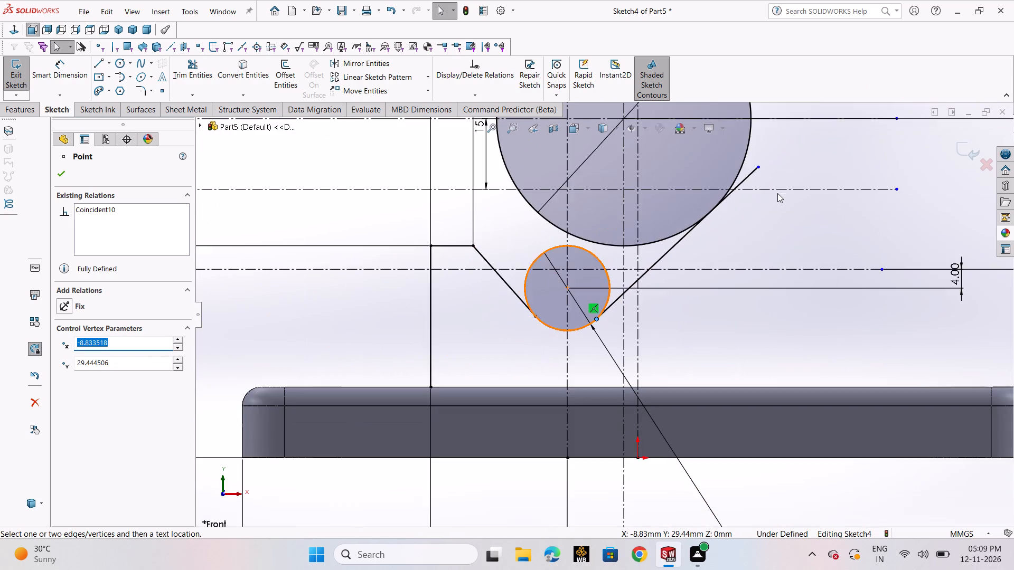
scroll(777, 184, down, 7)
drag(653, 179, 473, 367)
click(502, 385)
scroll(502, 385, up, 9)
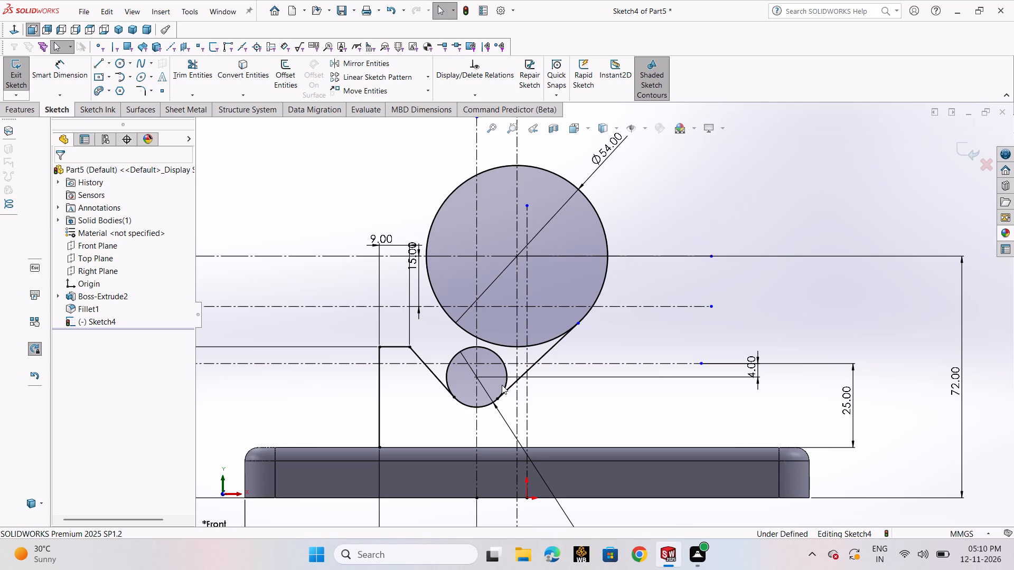
Delete the slanted line connecting the 18 mm and 54 mm circles, including its associated references.
click(556, 346)
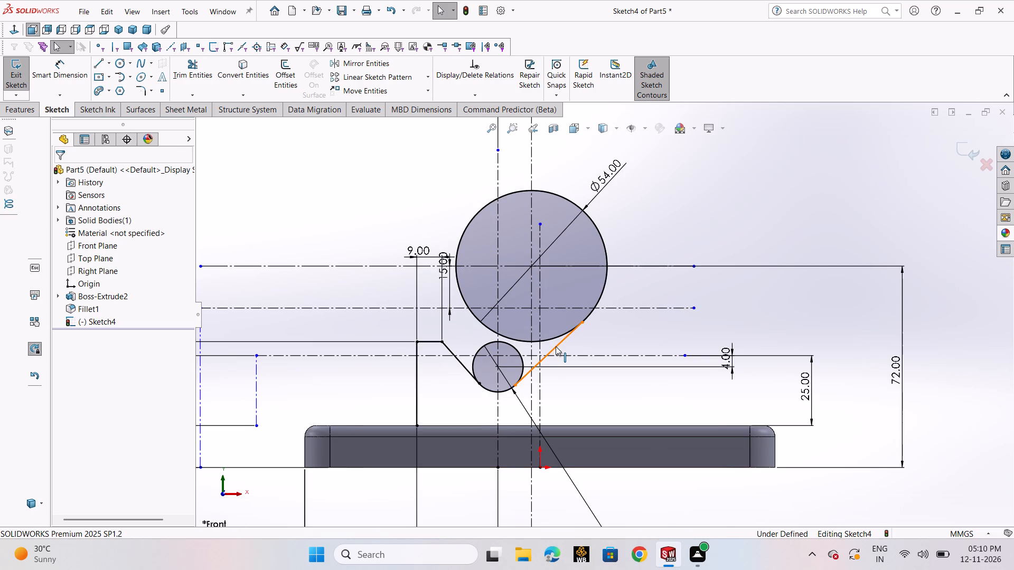
key(Delete)
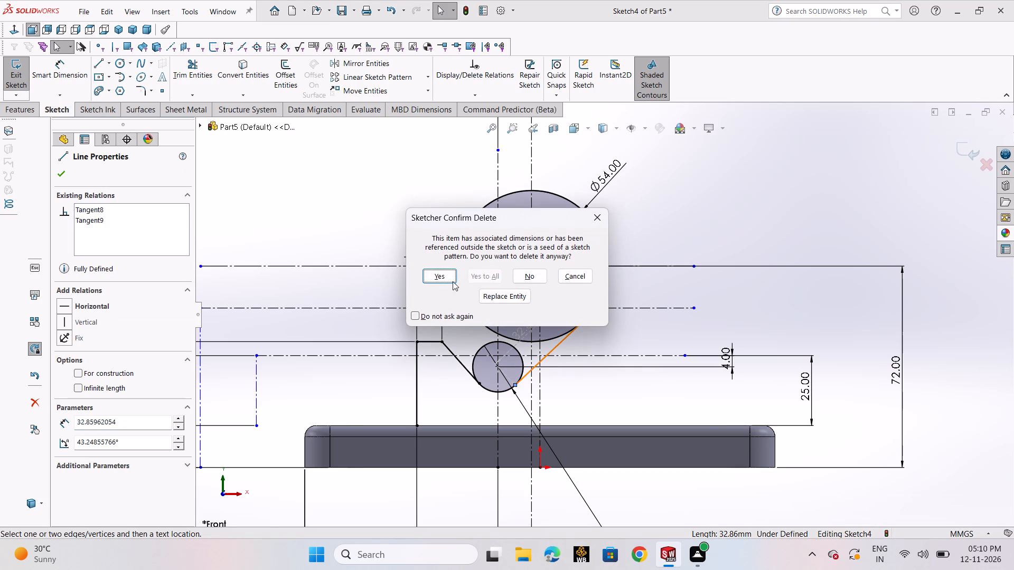
click(445, 280)
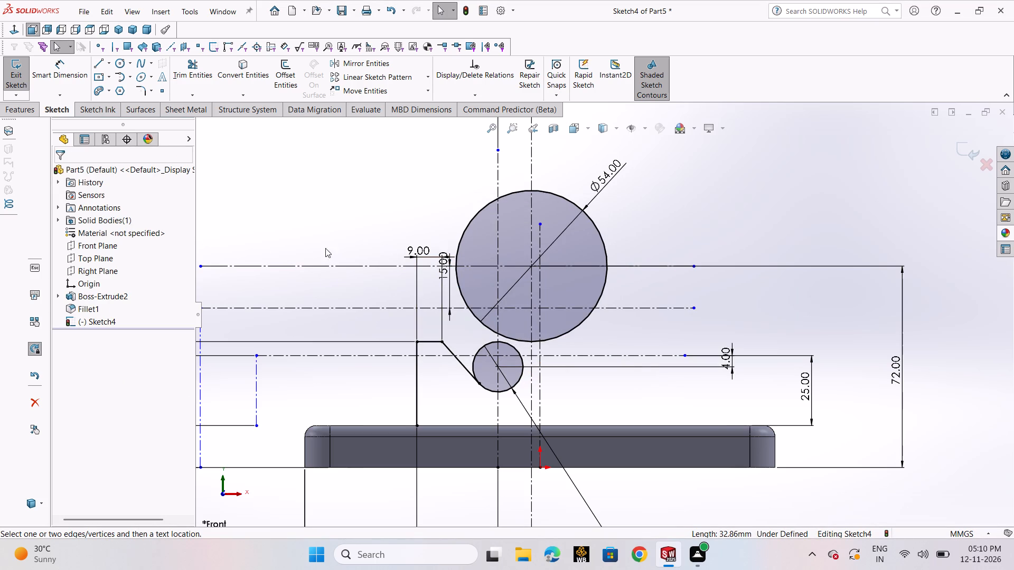
Sketch a circle about 32 mm in diameter centered where the origin's vertical centerline meets the horizontal centerline 72 mm above the plate's bottom.
click(119, 64)
click(122, 78)
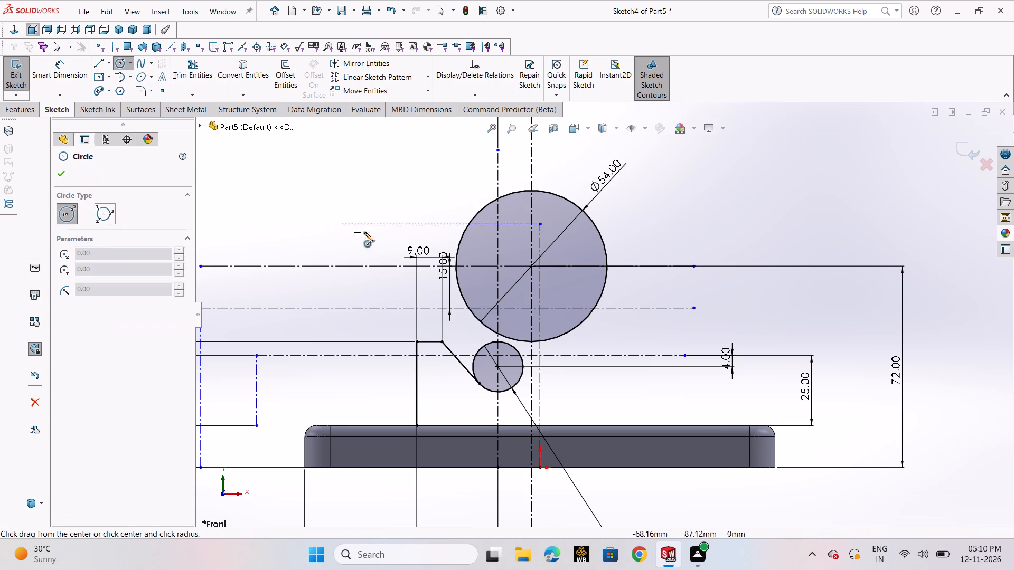
click(540, 265)
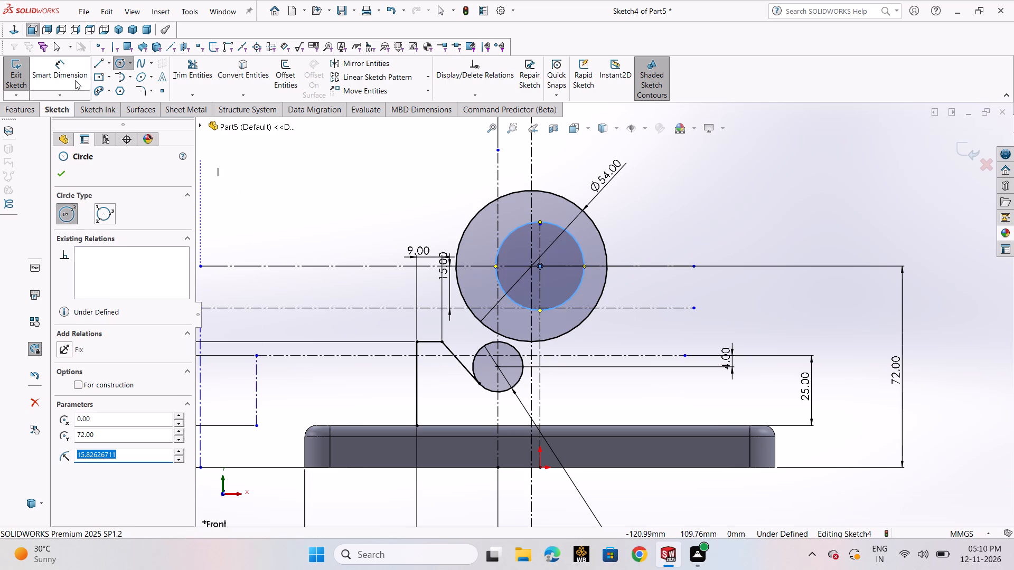
Dimension the new inner circle's diameter as 30 mm.
click(73, 80)
click(565, 300)
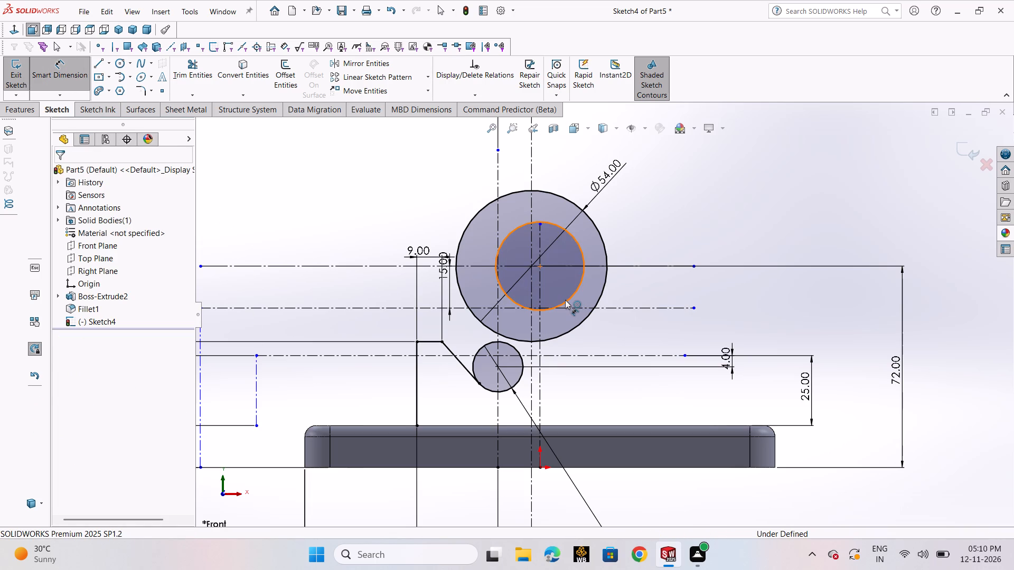
text(15)
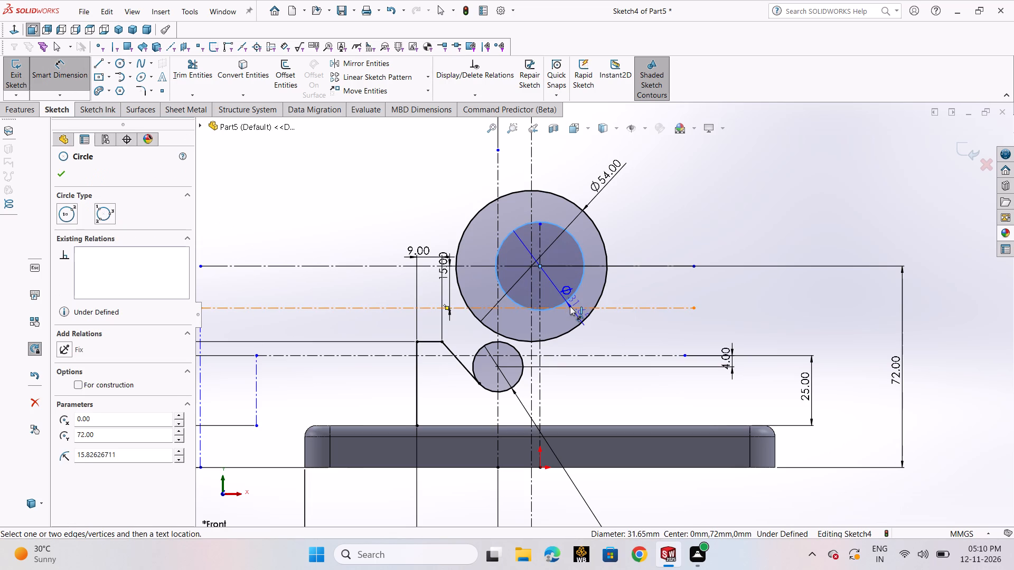
key(Return)
key(Return)
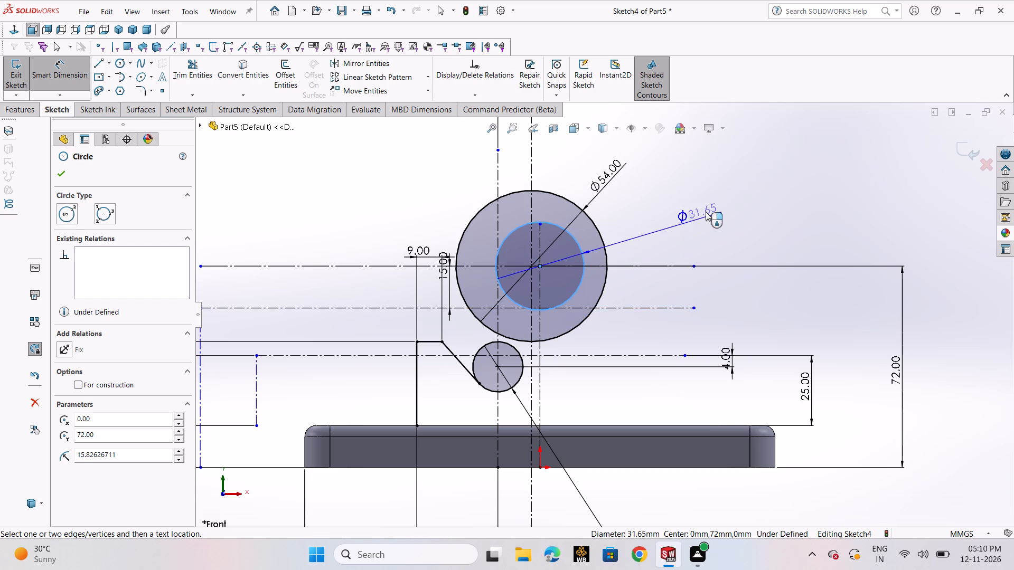
click(706, 216)
key(1)
key(5)
key(plus)
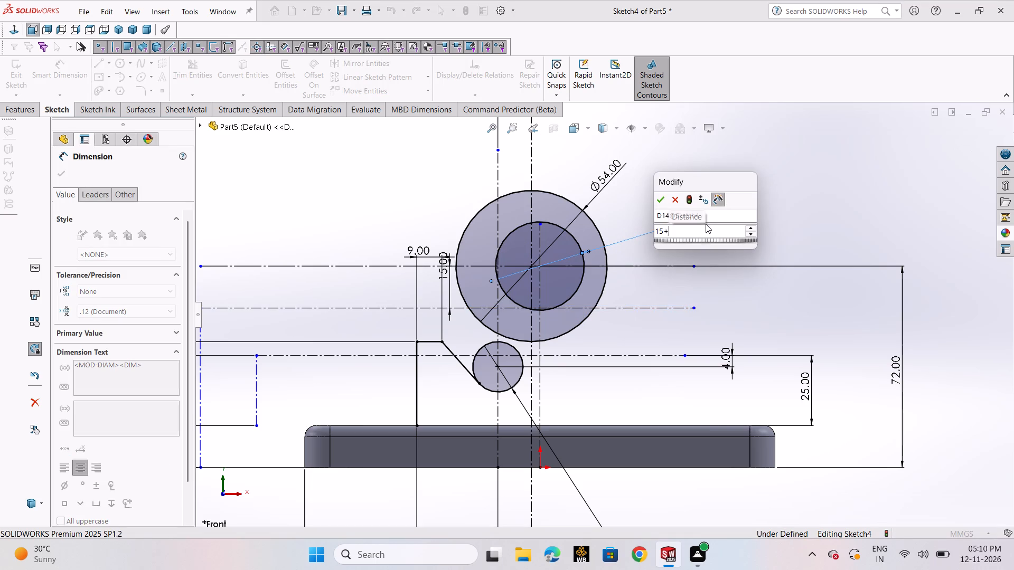
text(15)
key(Return)
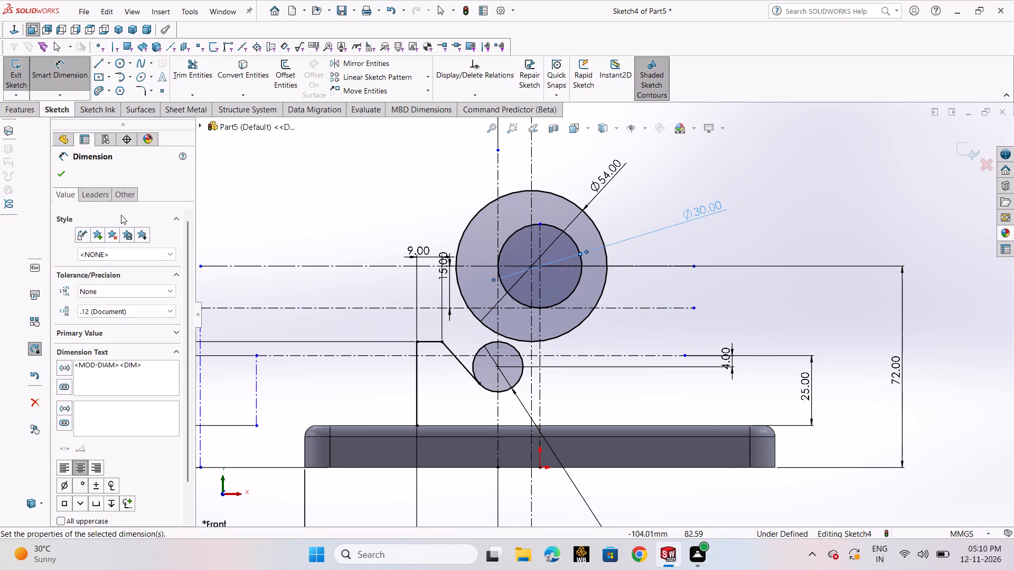
click(64, 177)
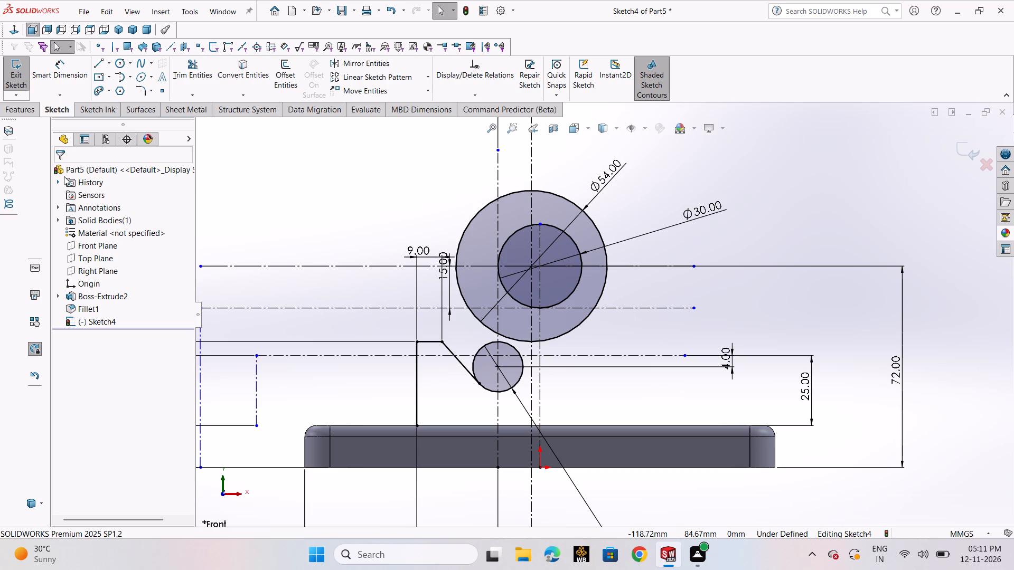
Delete the intersection relation that holds the 54 mm circle's center in place.
scroll(33, 307, up, 1)
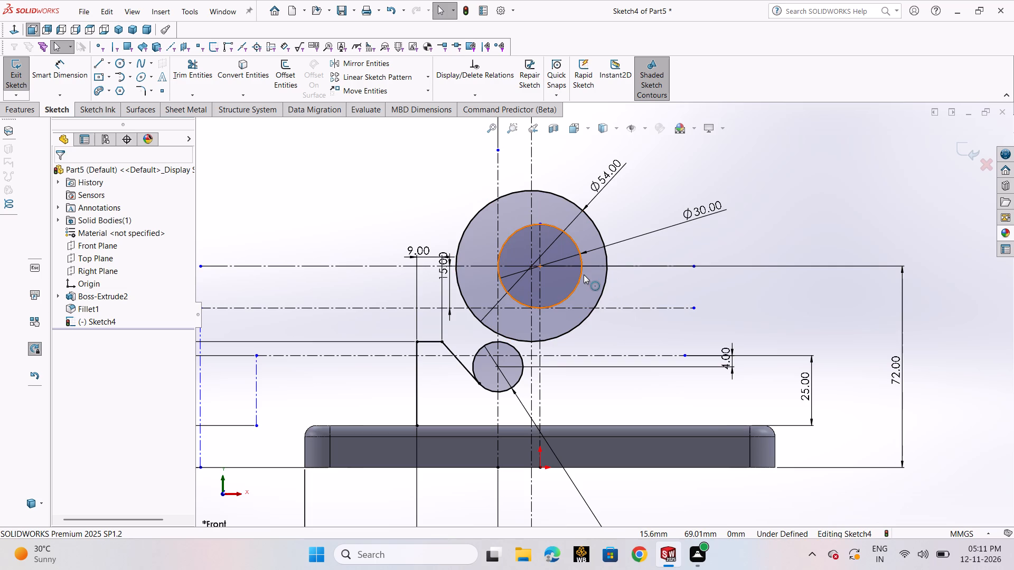
scroll(570, 325, up, 2)
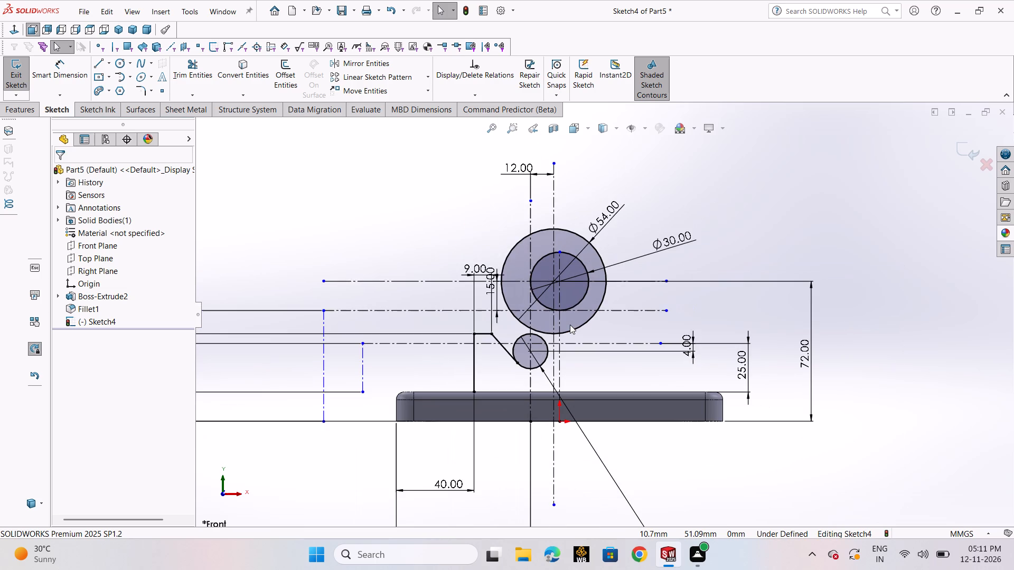
scroll(571, 322, up, 2)
scroll(577, 313, down, 1)
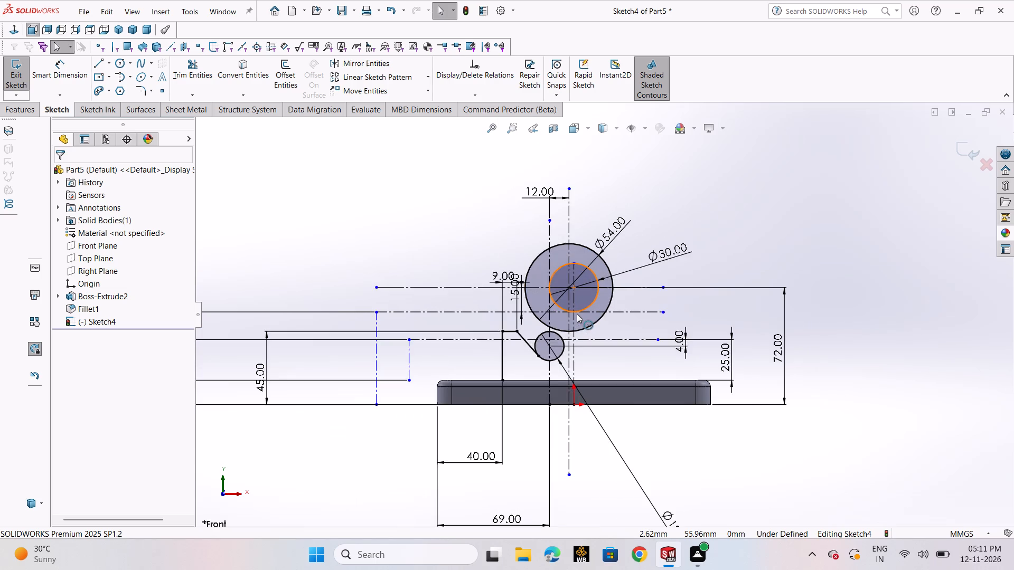
scroll(577, 313, down, 2)
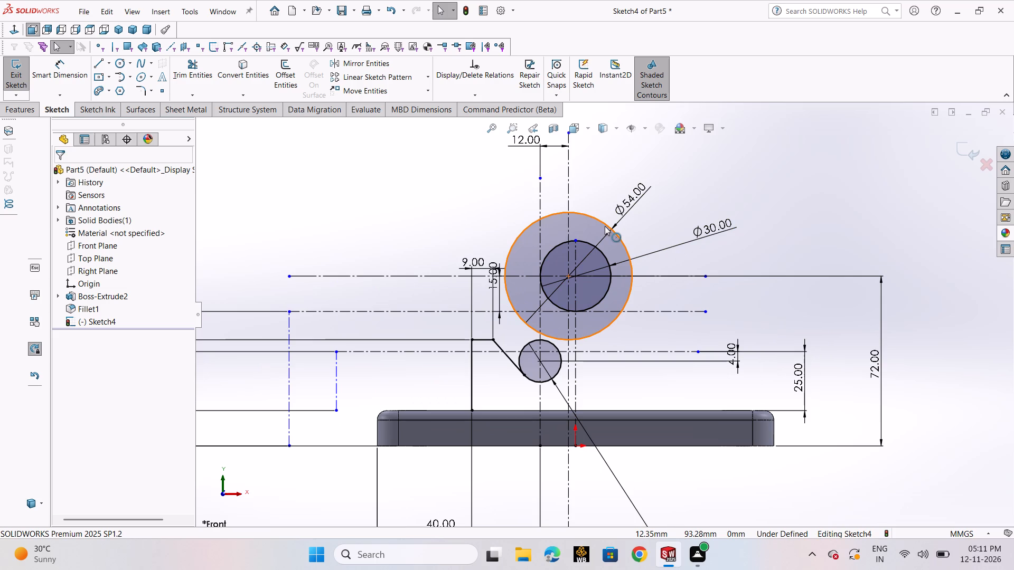
scroll(561, 292, down, 2)
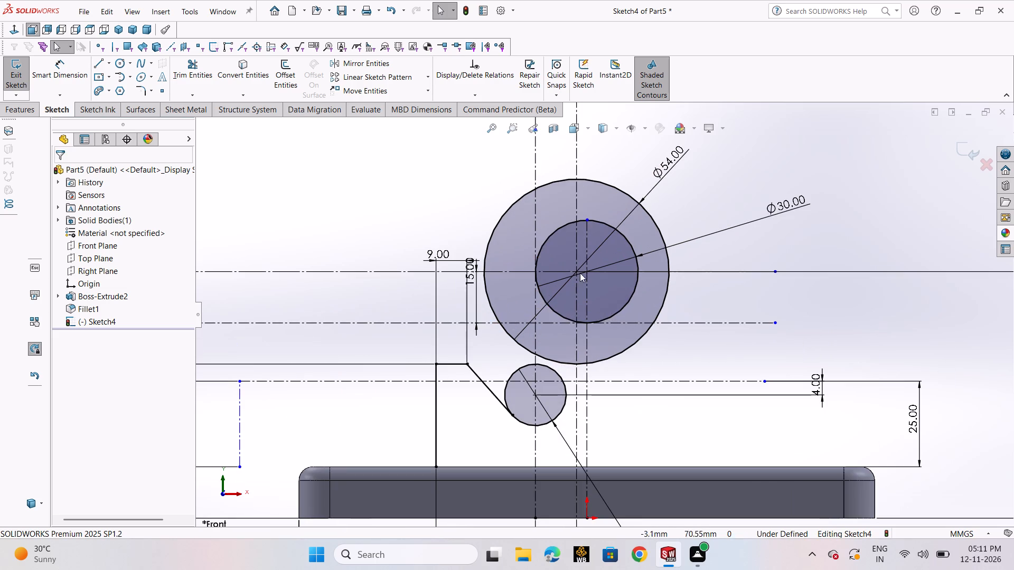
click(619, 191)
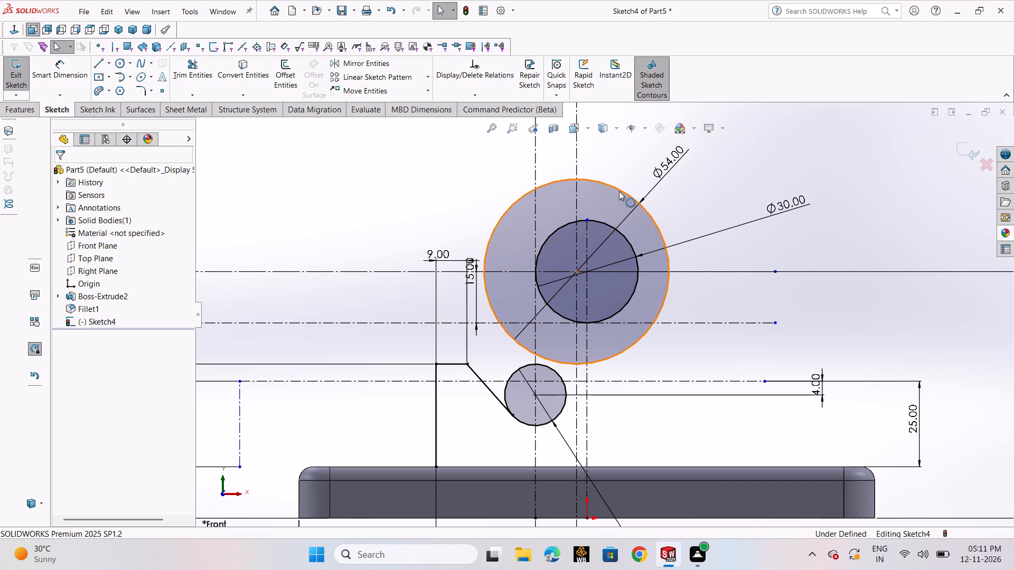
drag(574, 271, 557, 271)
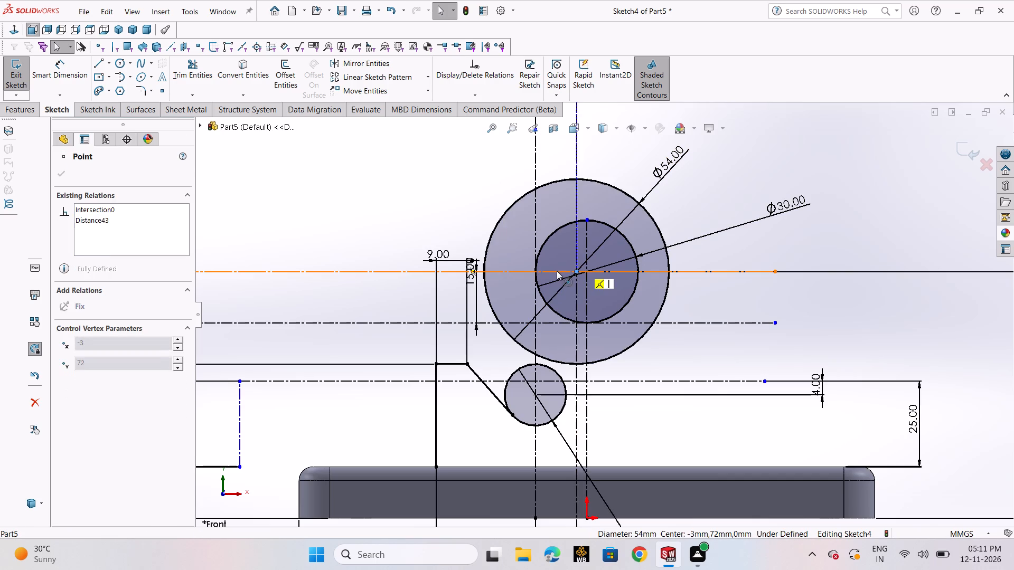
drag(557, 271, 534, 271)
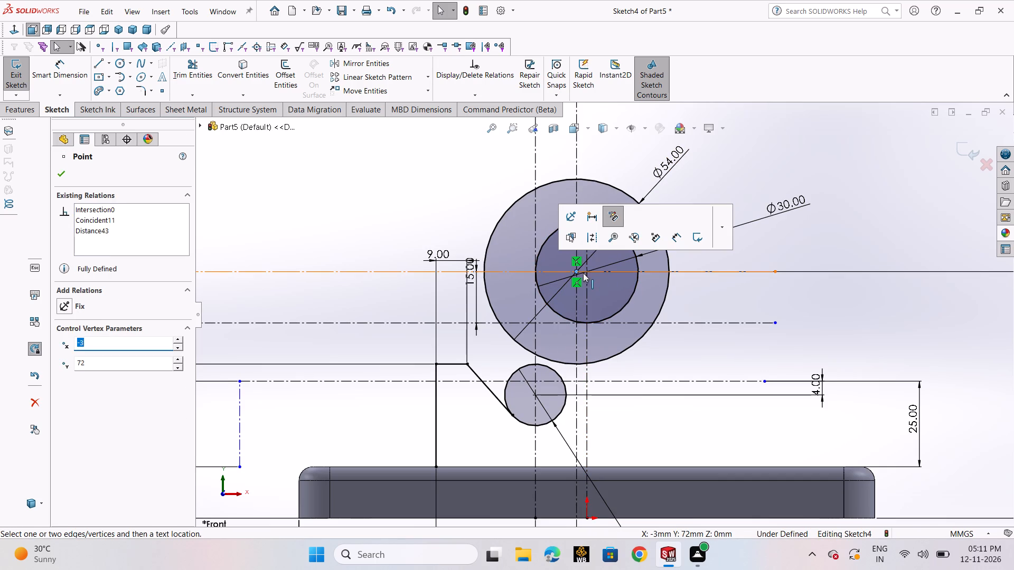
click(578, 281)
key(Delete)
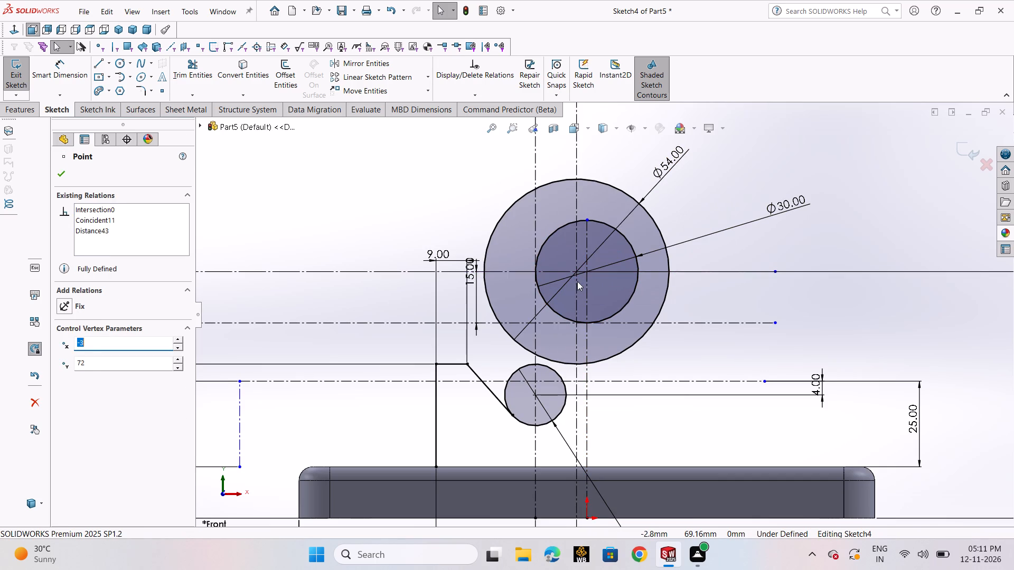
drag(577, 271, 547, 274)
click(578, 261)
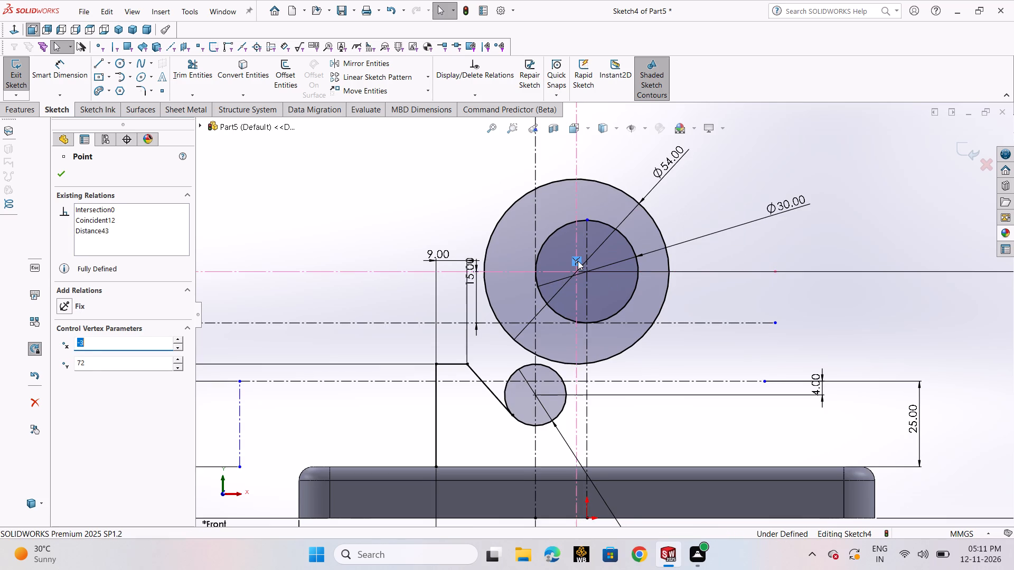
key(Delete)
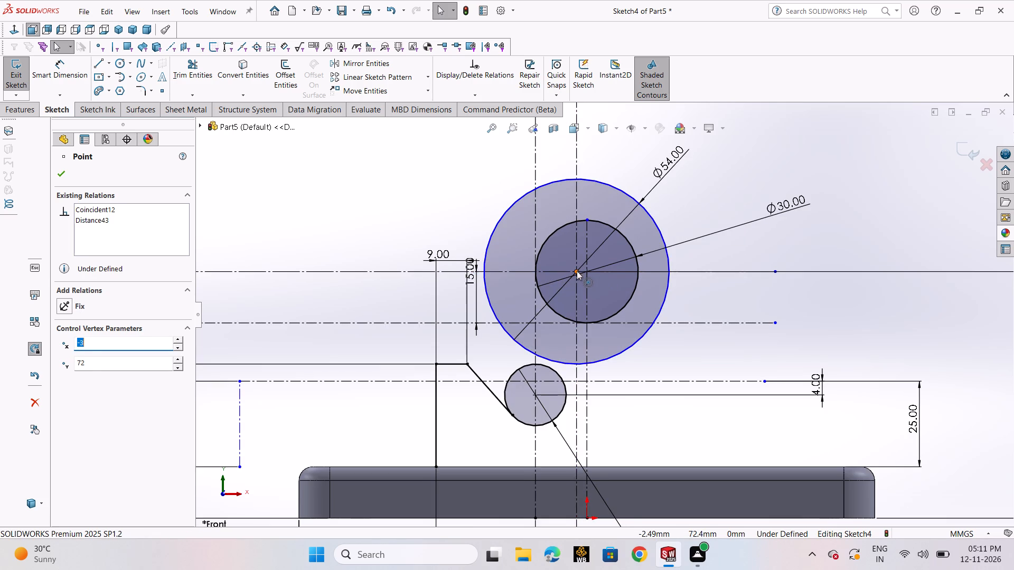
Move the 54 mm circle's center along the 72 mm centerline onto the vertical centerline through the 18 mm circle.
drag(577, 271, 537, 270)
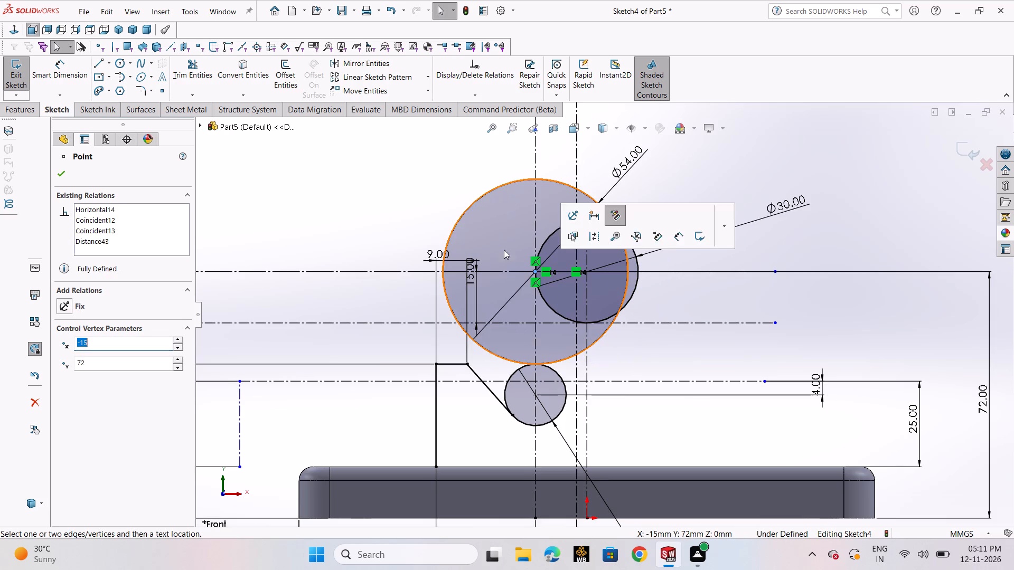
click(375, 212)
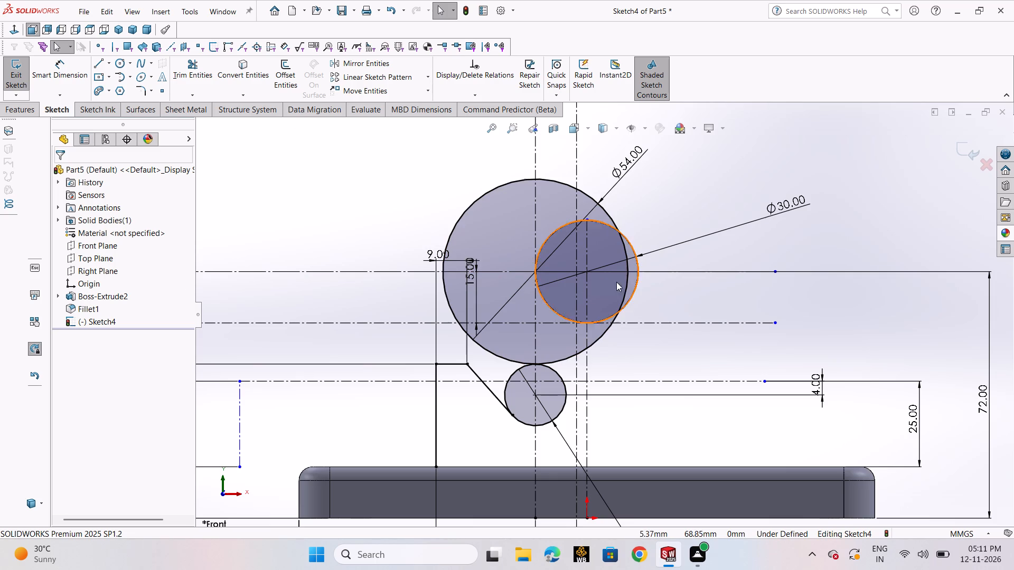
click(668, 227)
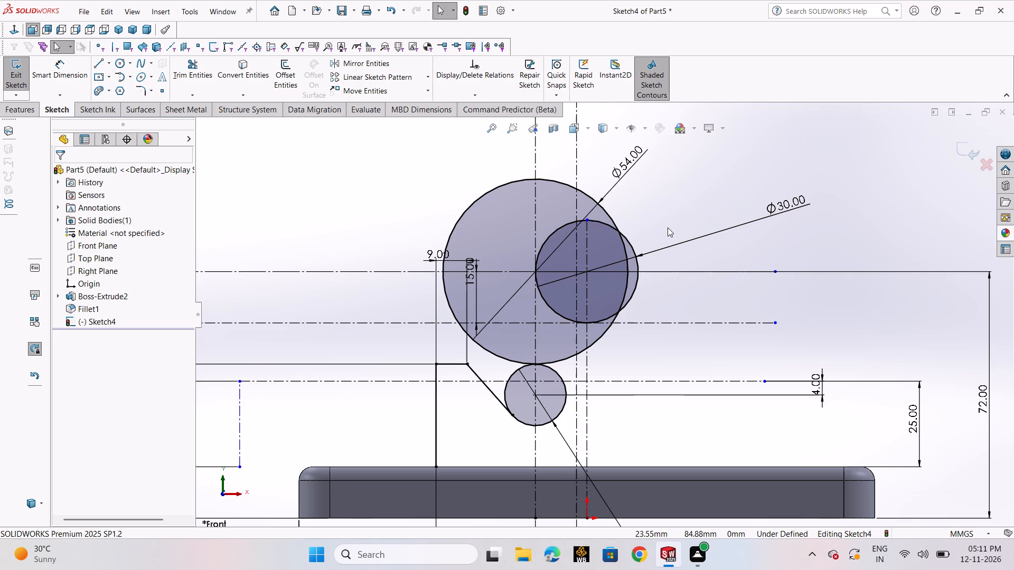
Sketch a slanted solid line about 61 mm long from below the 18 mm circle up past the 30 mm circle's outer side.
click(100, 63)
click(109, 85)
click(105, 66)
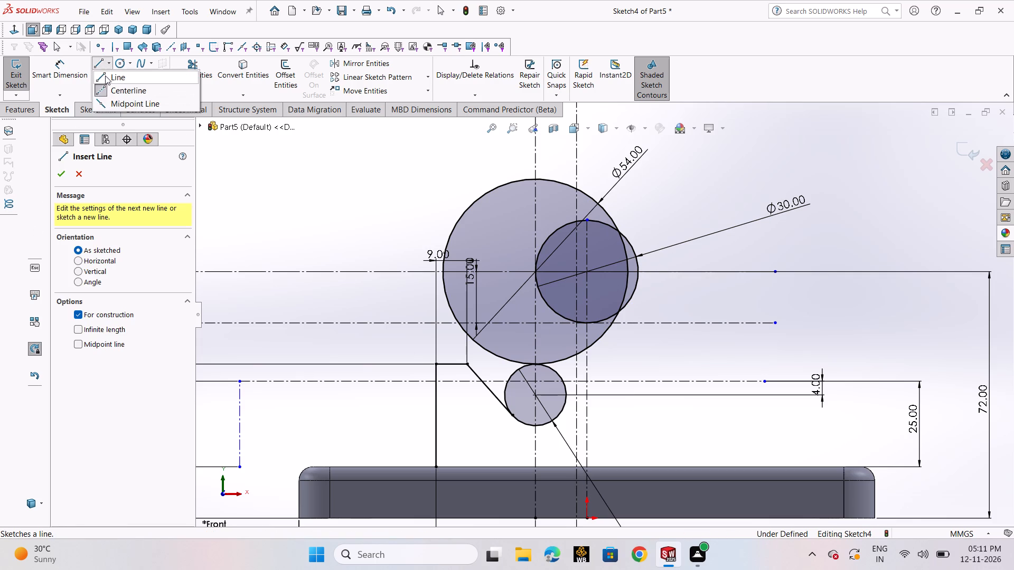
click(107, 78)
click(558, 445)
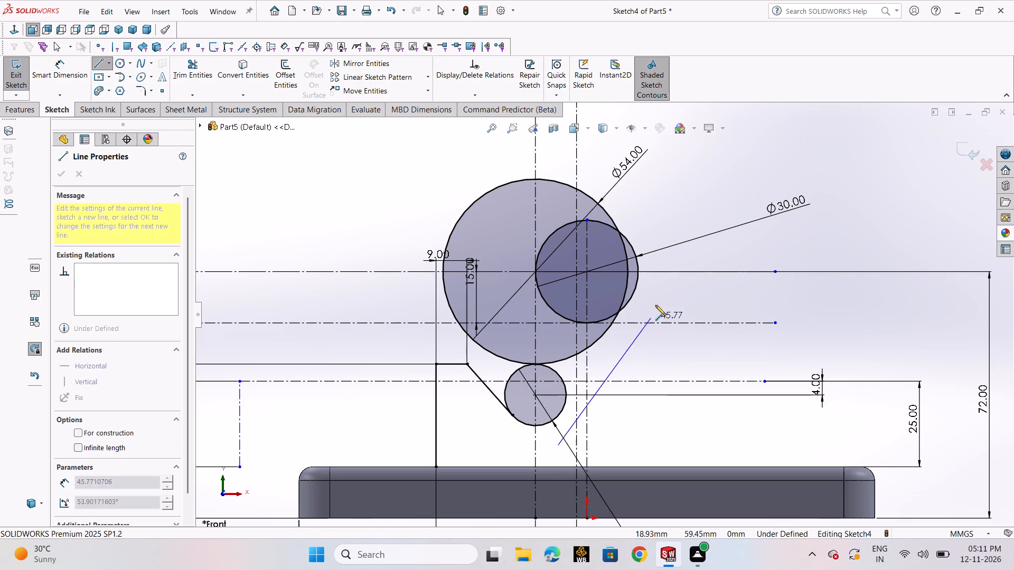
click(655, 258)
right_click(655, 258)
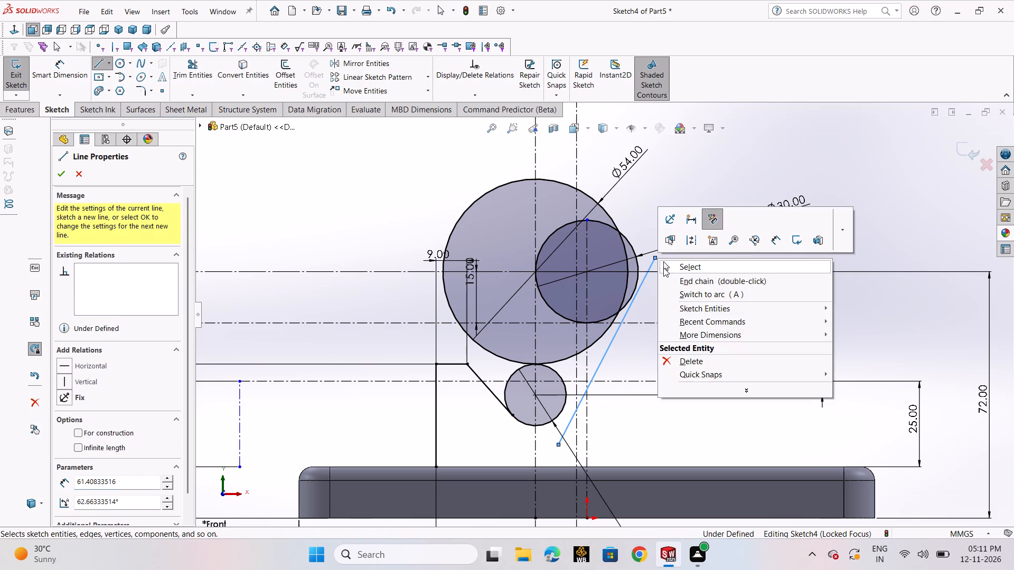
click(666, 268)
Add a tangent relation between the new slanted line and the 18 mm circle.
click(481, 97)
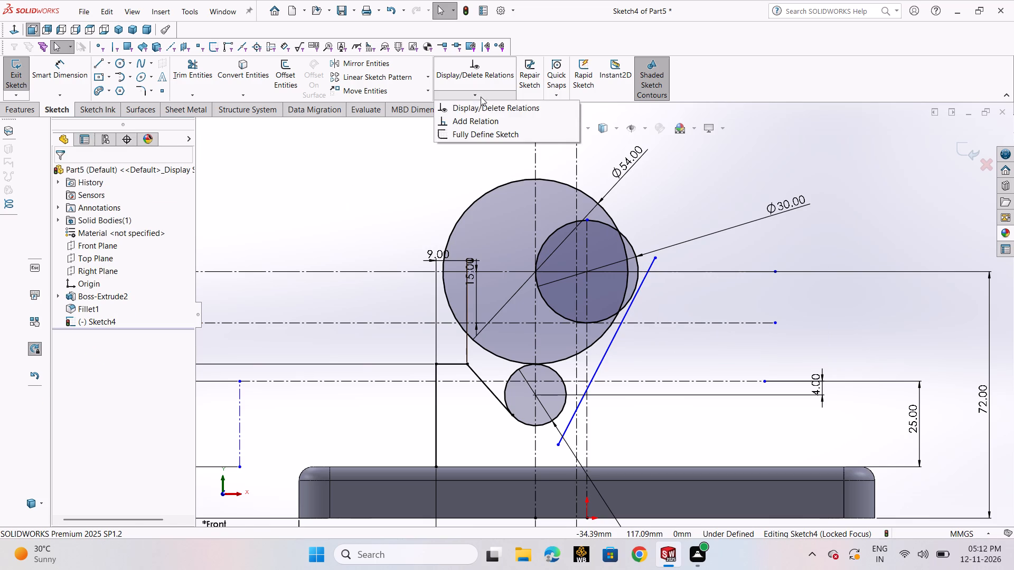
click(487, 121)
click(571, 419)
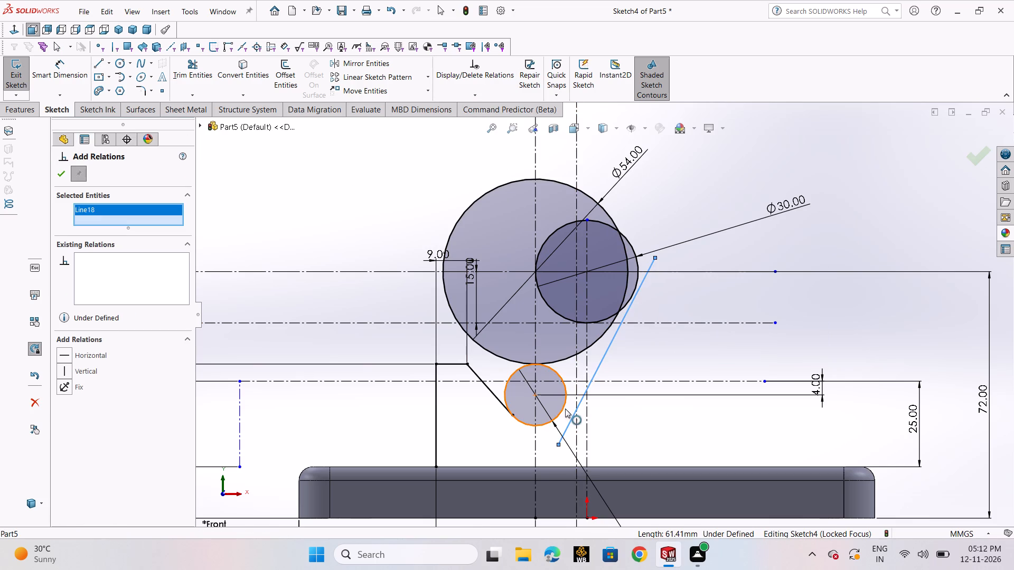
click(564, 406)
click(84, 367)
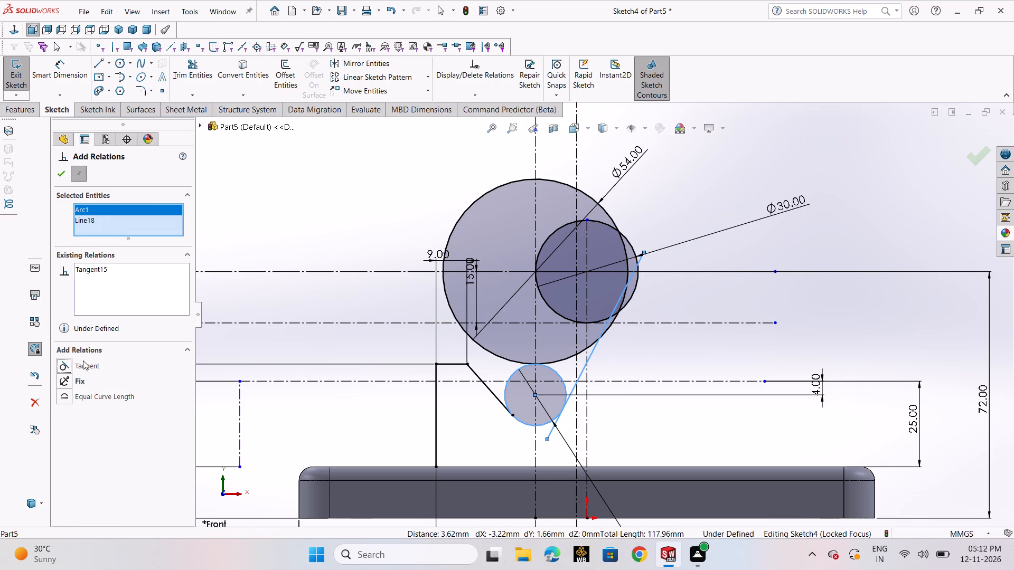
click(58, 174)
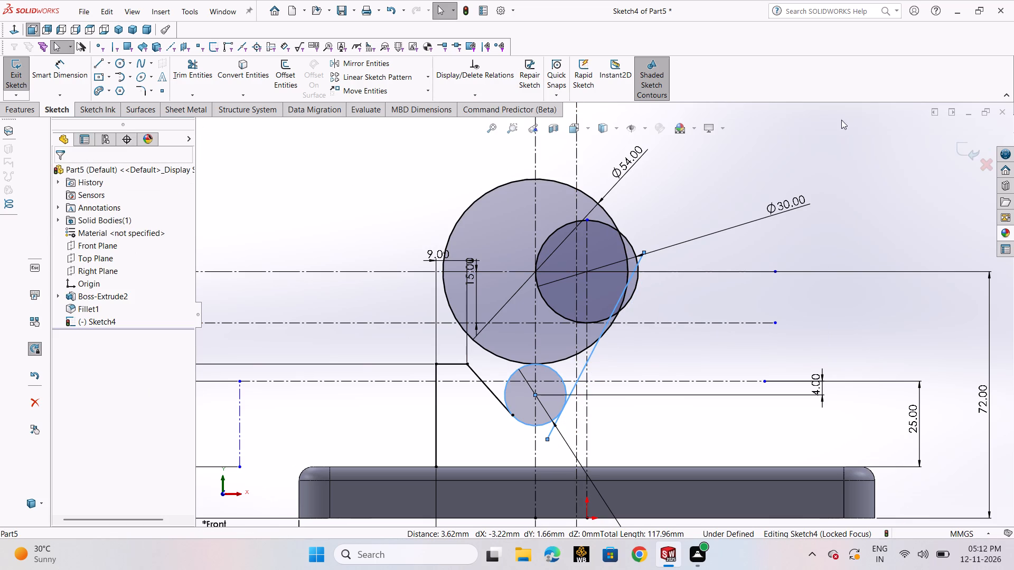
Add a tangent relation between the slanted line and the 30 mm circle.
scroll(776, 210, down, 2)
click(596, 228)
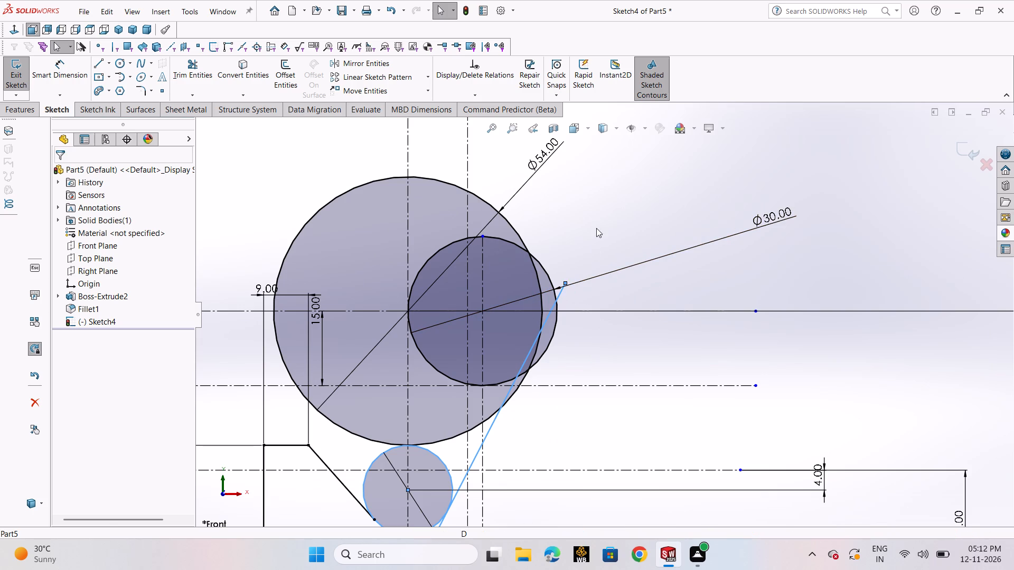
click(489, 98)
click(490, 116)
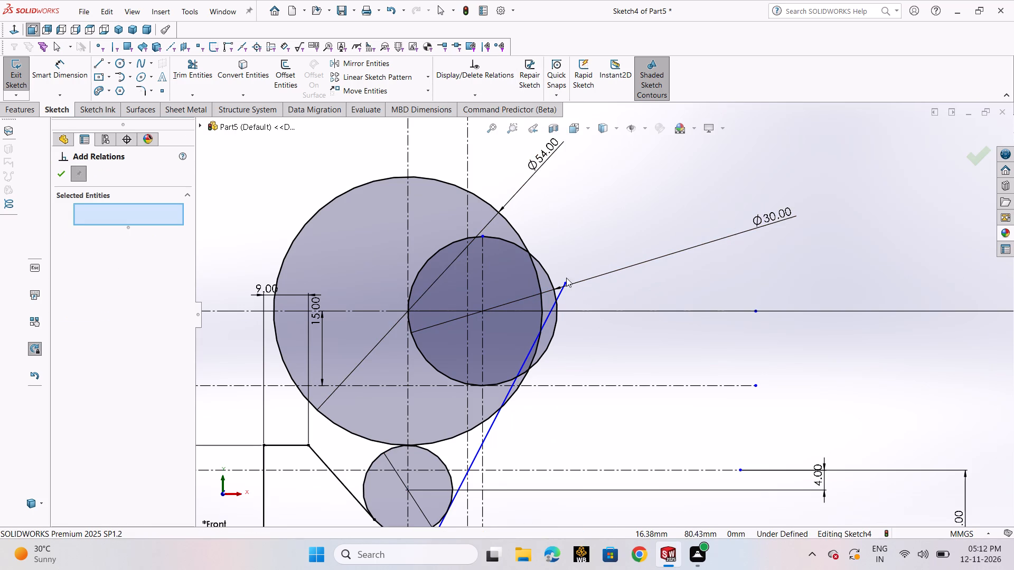
click(561, 292)
click(558, 317)
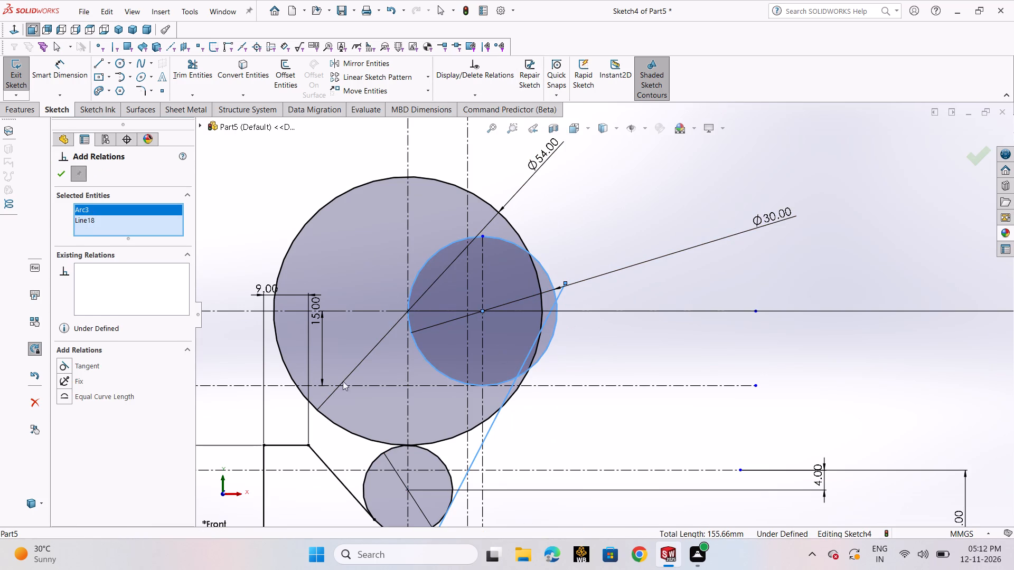
click(96, 366)
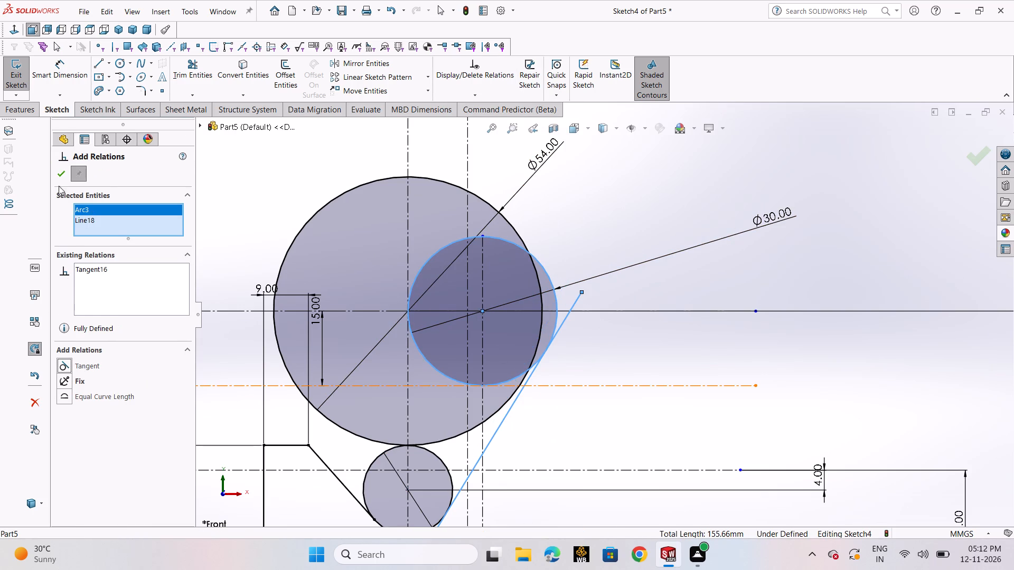
click(59, 179)
Shorten the slanted line's upper end back to its tangent point on the 30 mm circle.
scroll(590, 308, down, 3)
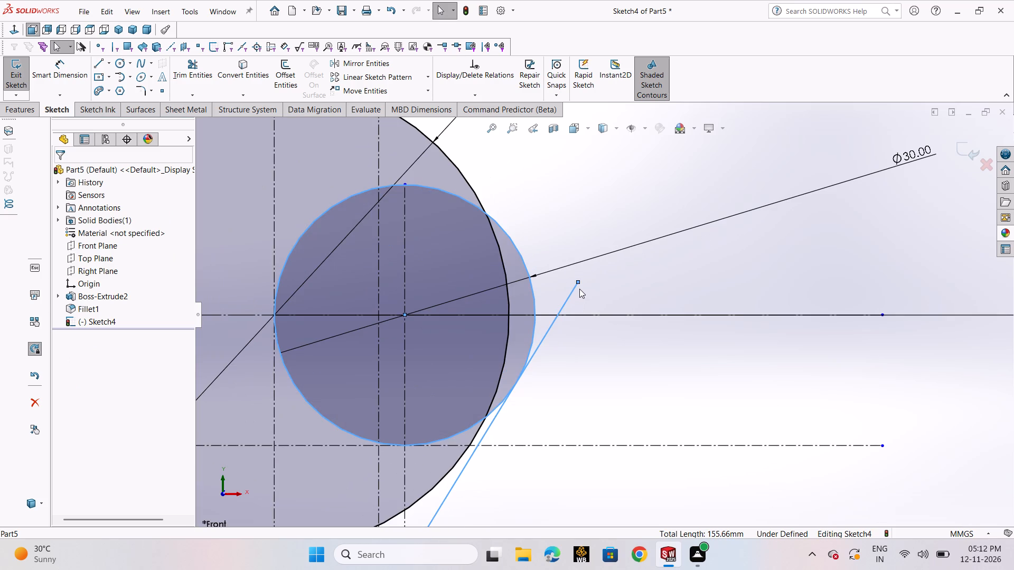
drag(579, 282, 525, 388)
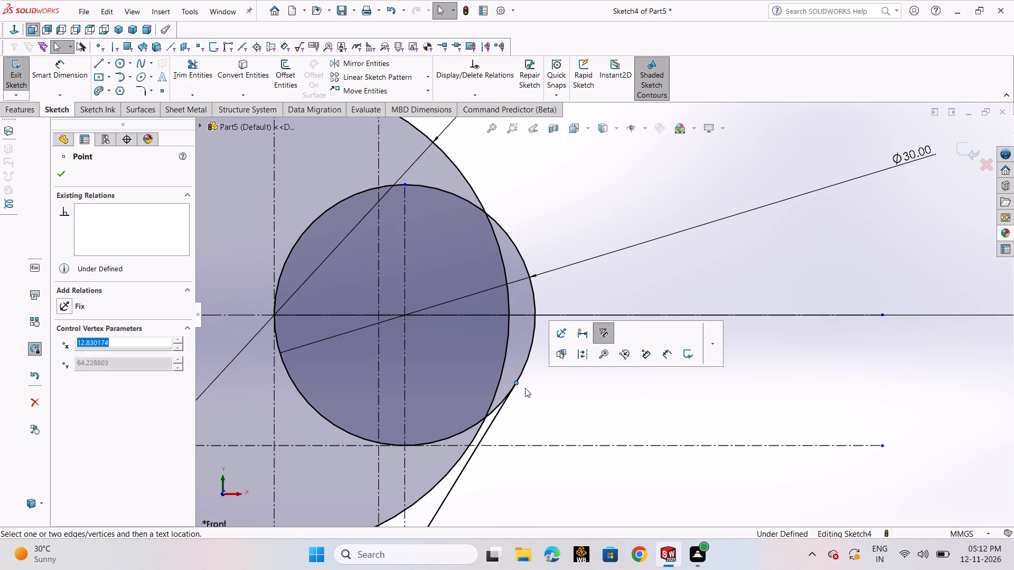
click(528, 393)
Shorten the slanted line's lower end back to its tangent point on the 18 mm circle.
scroll(540, 384, up, 5)
scroll(587, 344, down, 6)
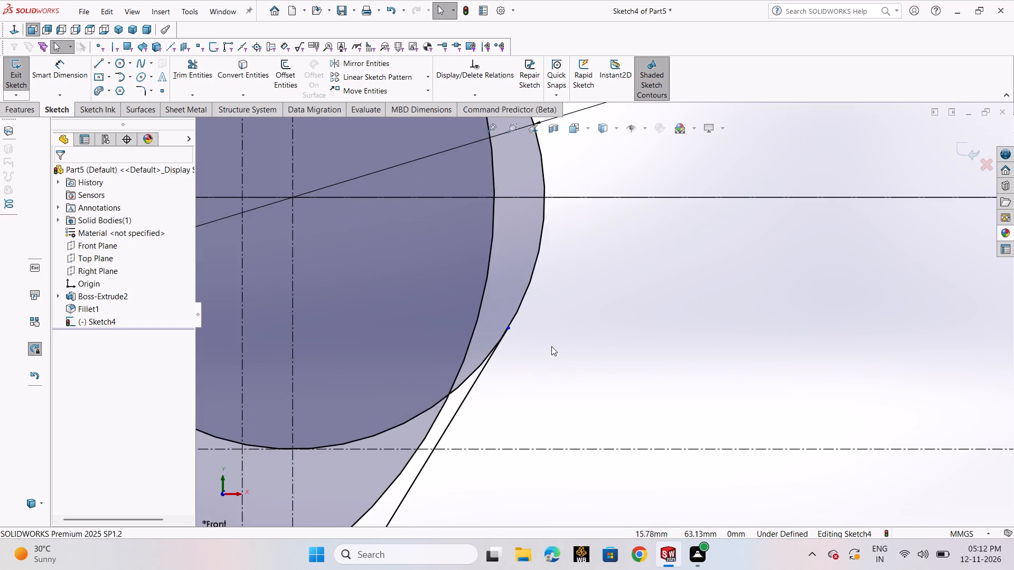
scroll(514, 344, down, 4)
scroll(510, 344, up, 1)
scroll(510, 344, down, 6)
scroll(549, 296, down, 3)
scroll(596, 291, up, 9)
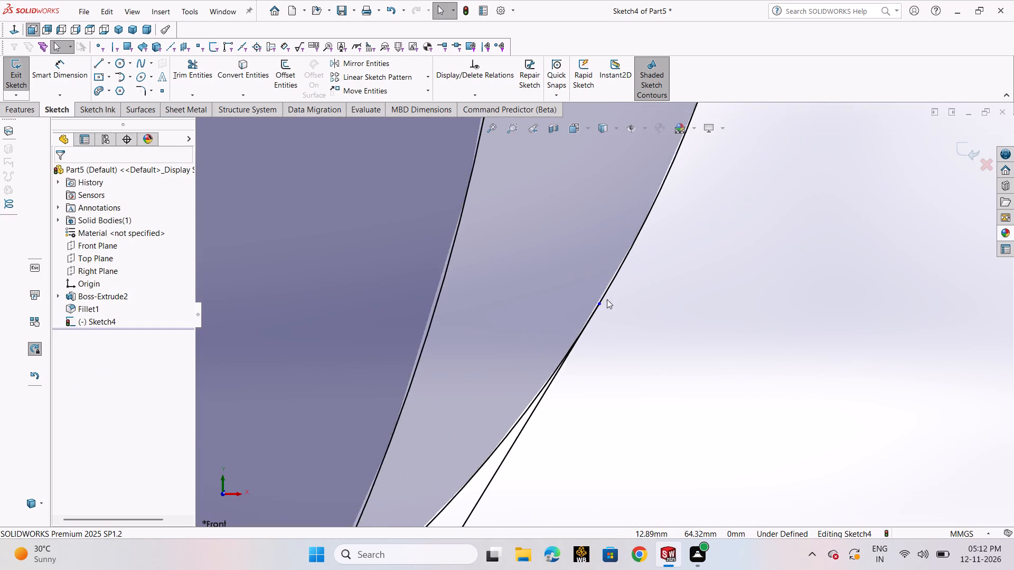
scroll(607, 299, up, 2)
scroll(641, 314, down, 1)
scroll(641, 314, up, 10)
scroll(569, 395, up, 2)
scroll(565, 394, down, 7)
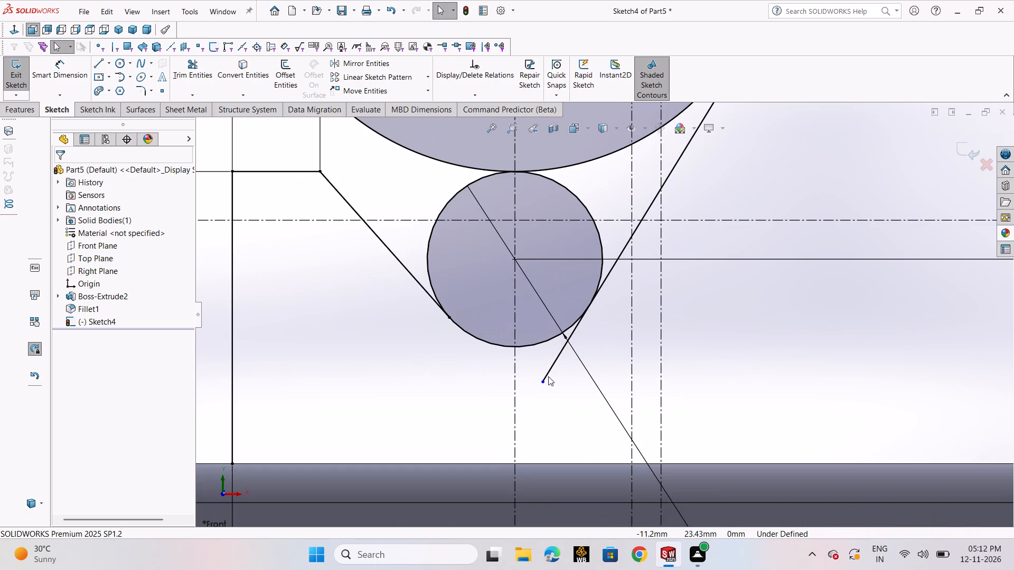
drag(546, 383, 602, 308)
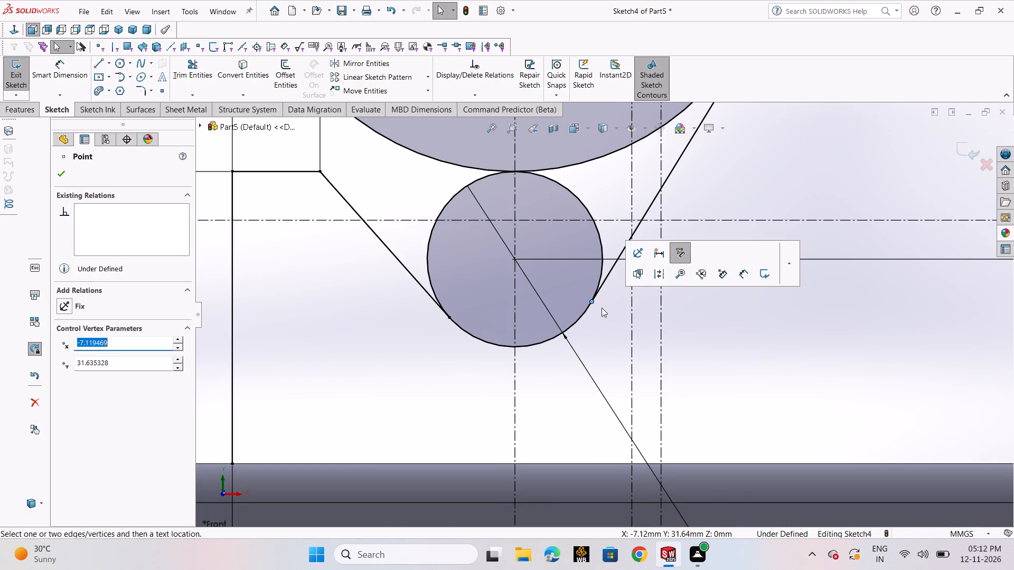
click(602, 308)
click(602, 303)
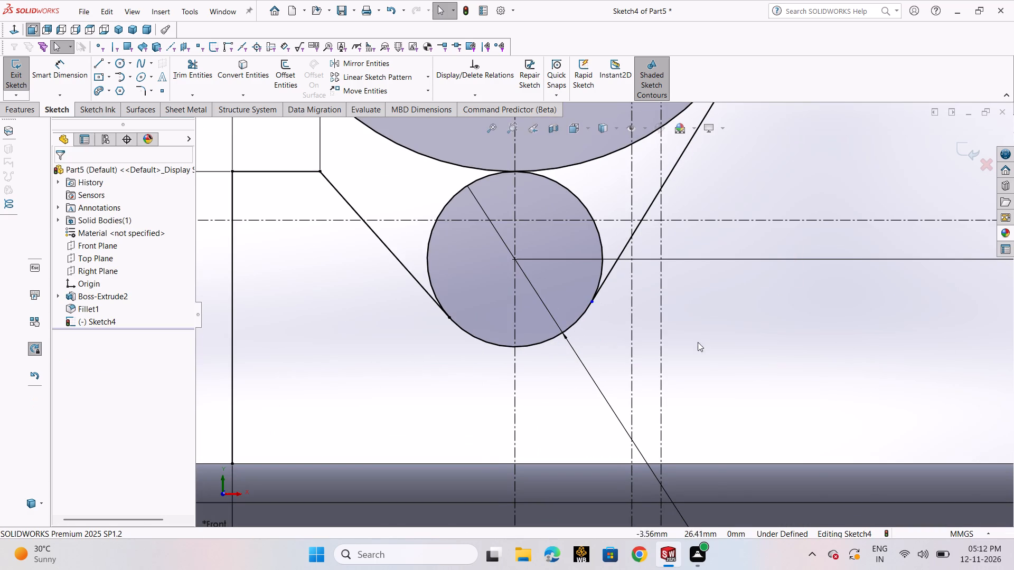
Examine where the slanted line meets the 18 mm circle and check the overall upper profile.
scroll(666, 333, down, 4)
scroll(560, 287, down, 5)
scroll(553, 284, up, 1)
scroll(539, 279, down, 1)
scroll(477, 246, up, 3)
scroll(477, 246, down, 5)
scroll(477, 246, up, 5)
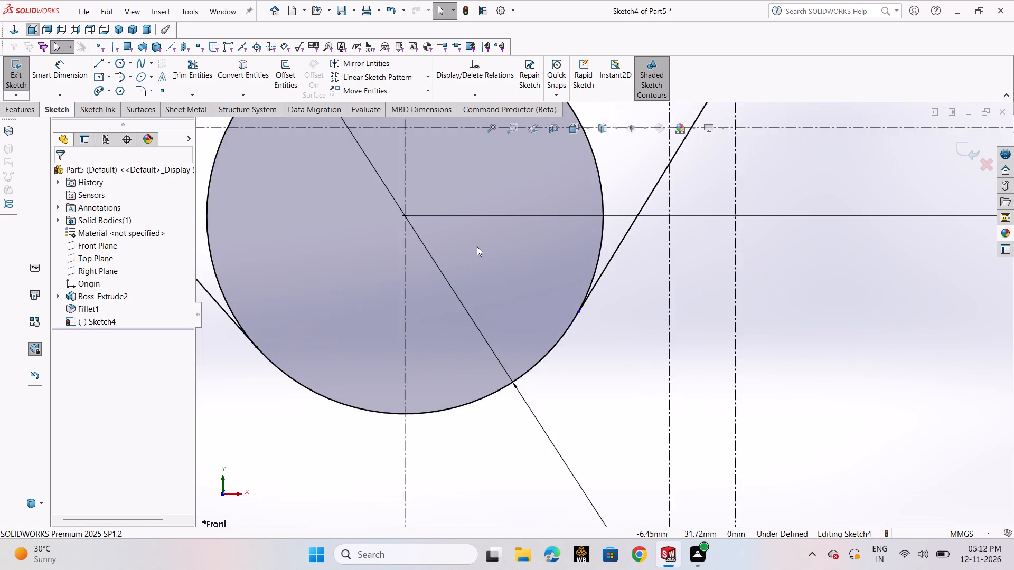
scroll(477, 246, up, 3)
scroll(646, 330, up, 6)
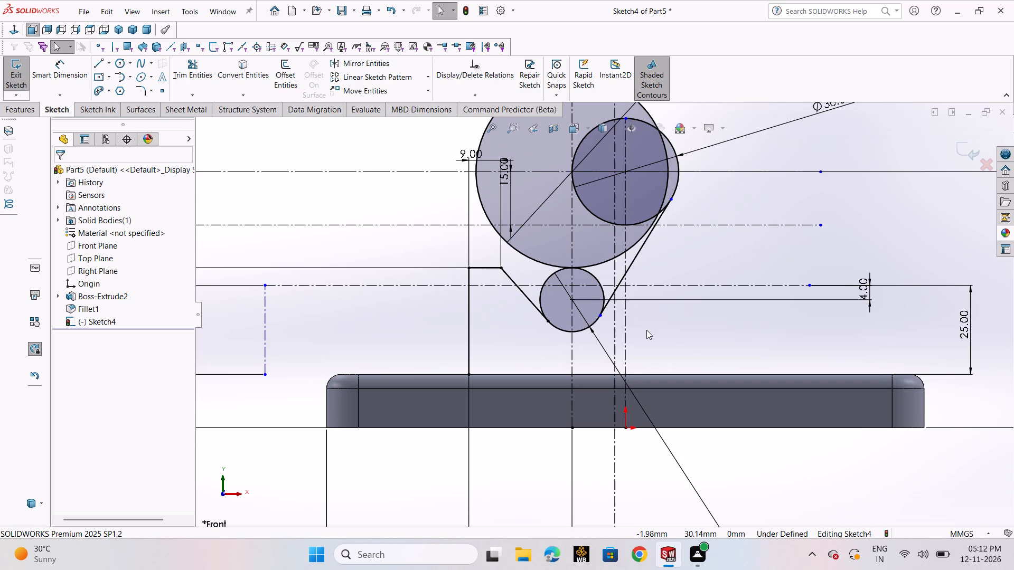
scroll(670, 286, up, 3)
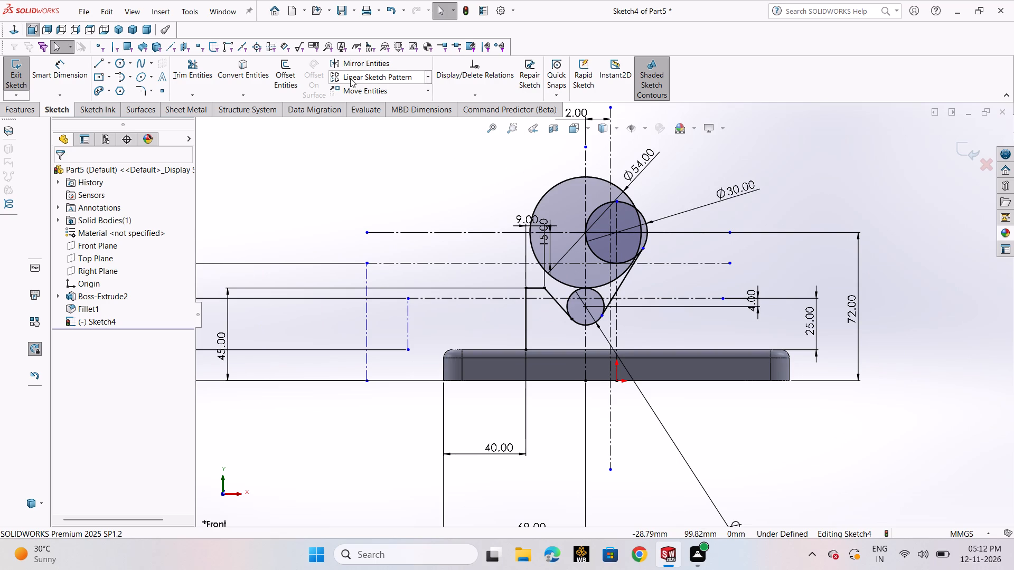
Sketch a horizontal line about 34 mm long in the negative X direction from the topmost point of the 54 mm circle.
click(103, 61)
click(109, 75)
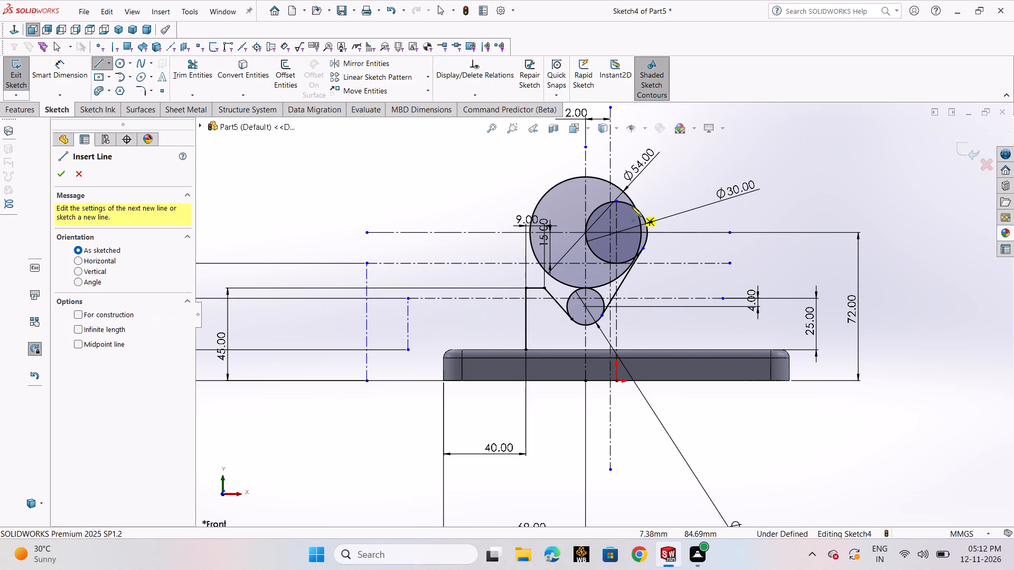
scroll(584, 186, down, 1)
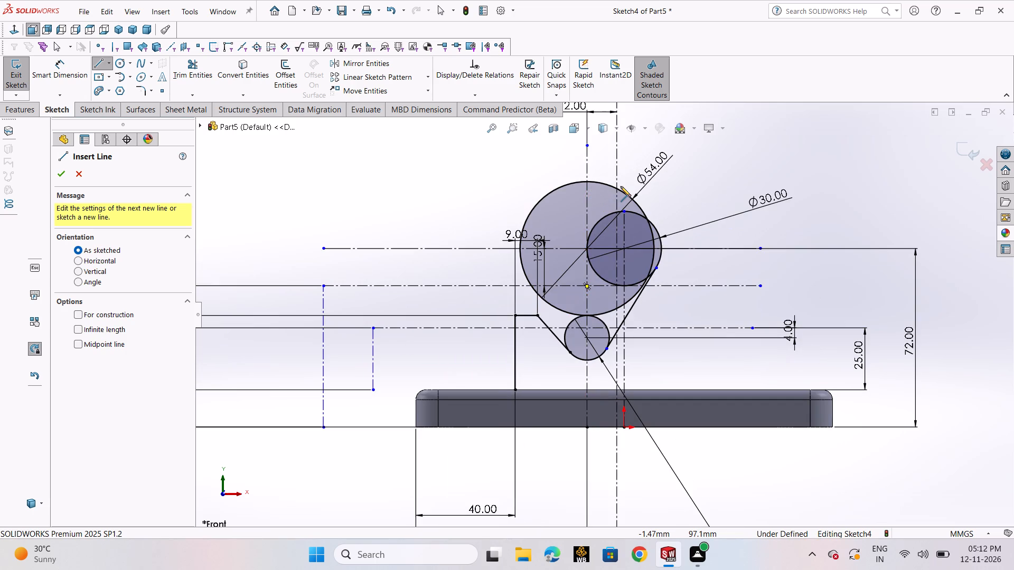
scroll(582, 185, down, 3)
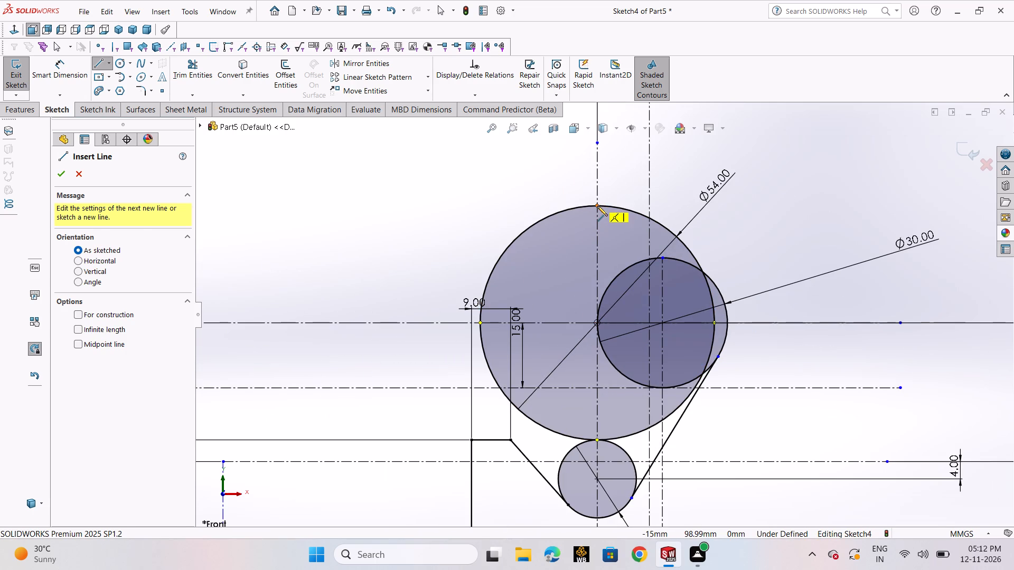
click(597, 206)
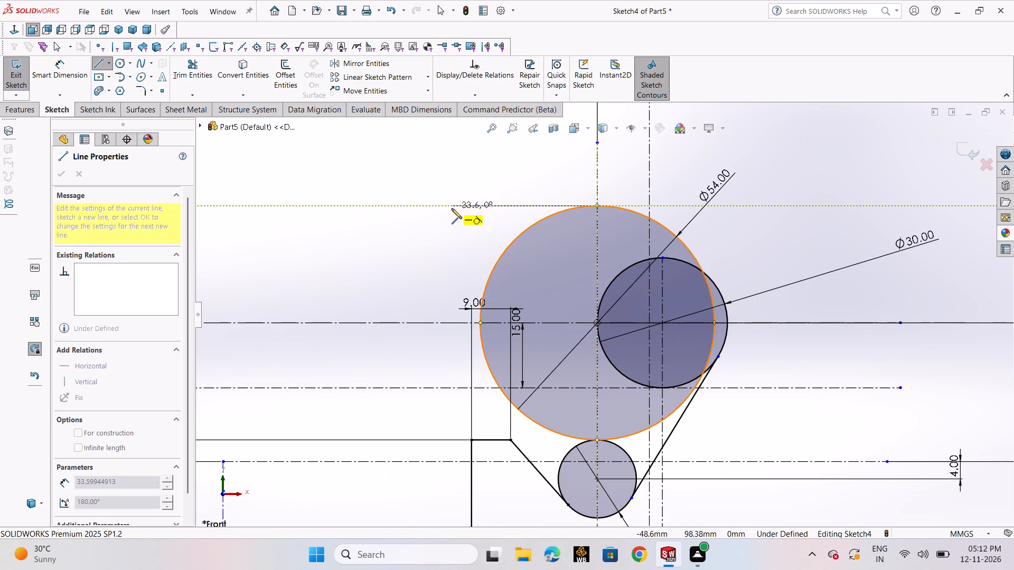
click(452, 208)
right_click(452, 208)
click(470, 213)
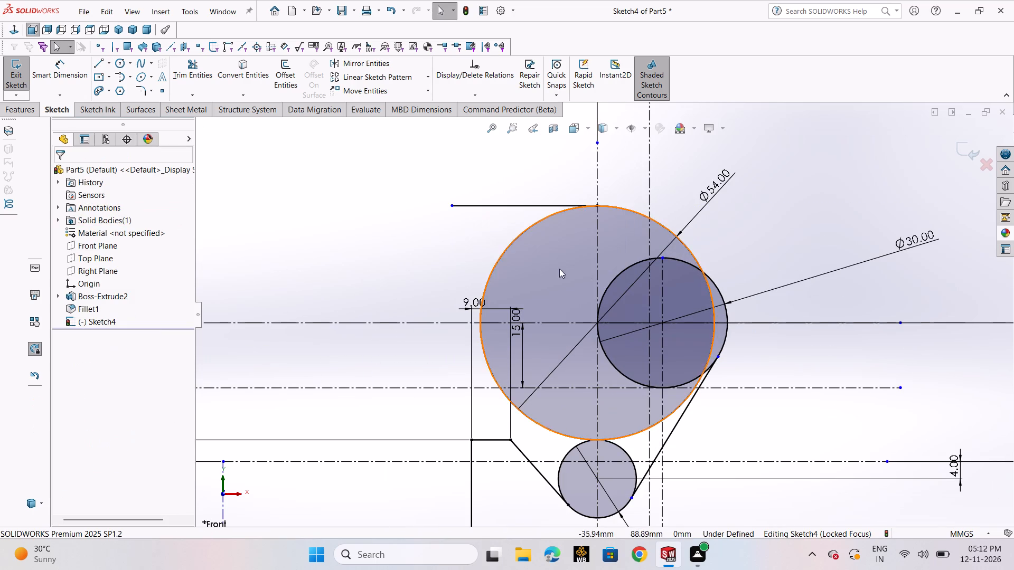
Trim away the 30 mm circle's inner side and its lower arc inside the 54 mm circle.
click(68, 81)
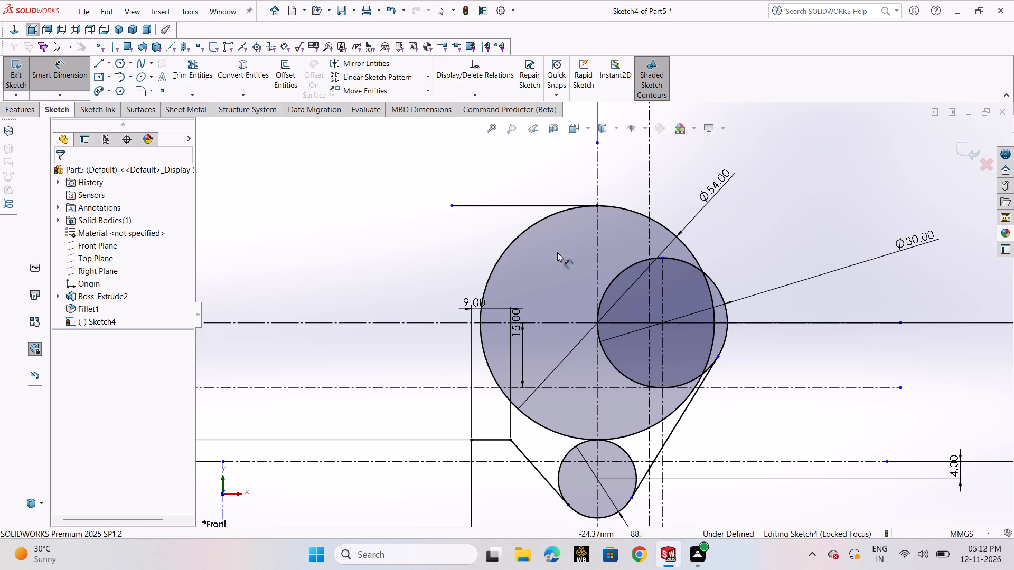
drag(621, 245, 621, 270)
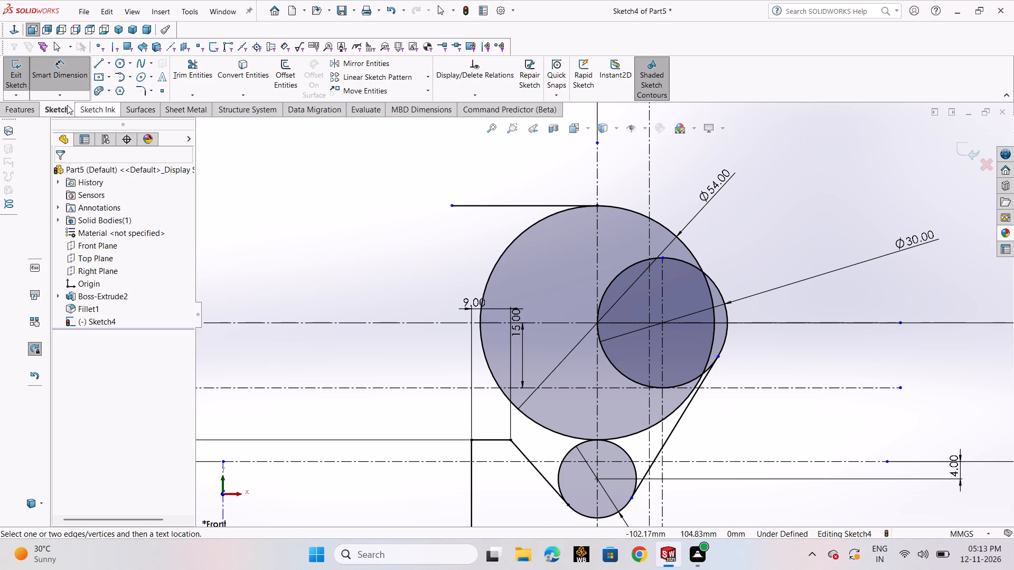
click(184, 77)
drag(614, 255, 621, 283)
drag(616, 345, 615, 375)
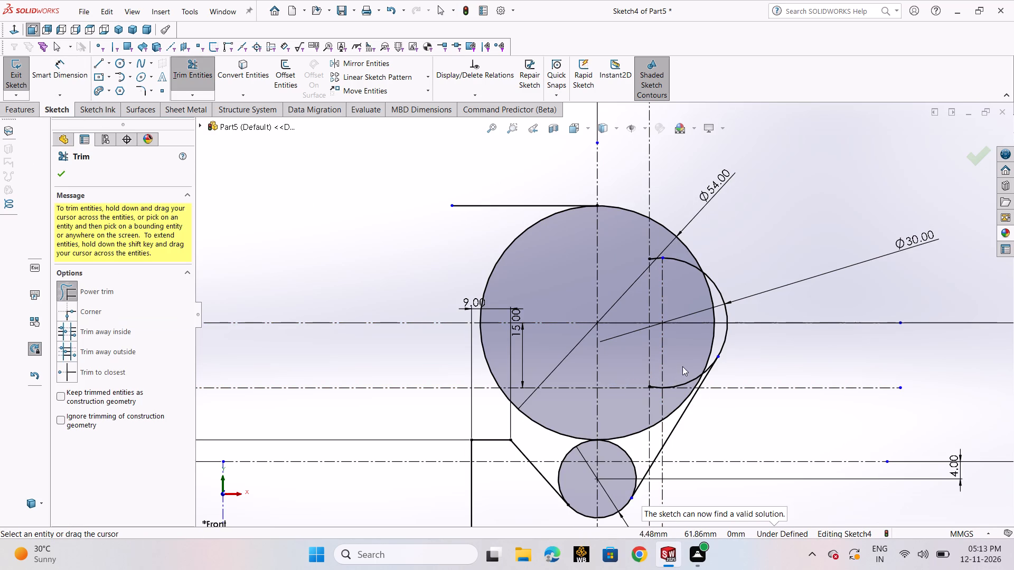
drag(683, 366, 686, 382)
scroll(687, 373, down, 4)
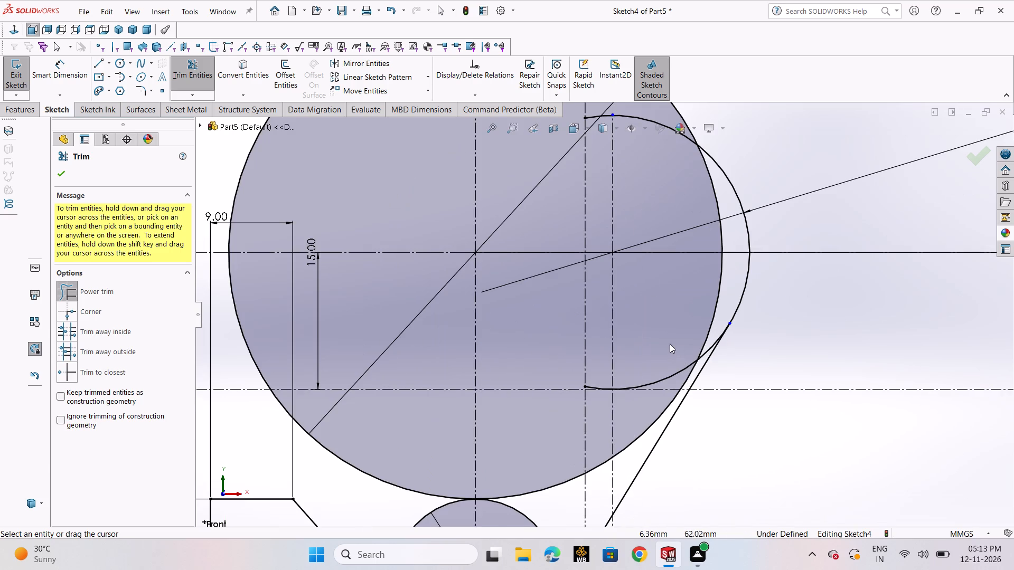
drag(665, 362, 670, 380)
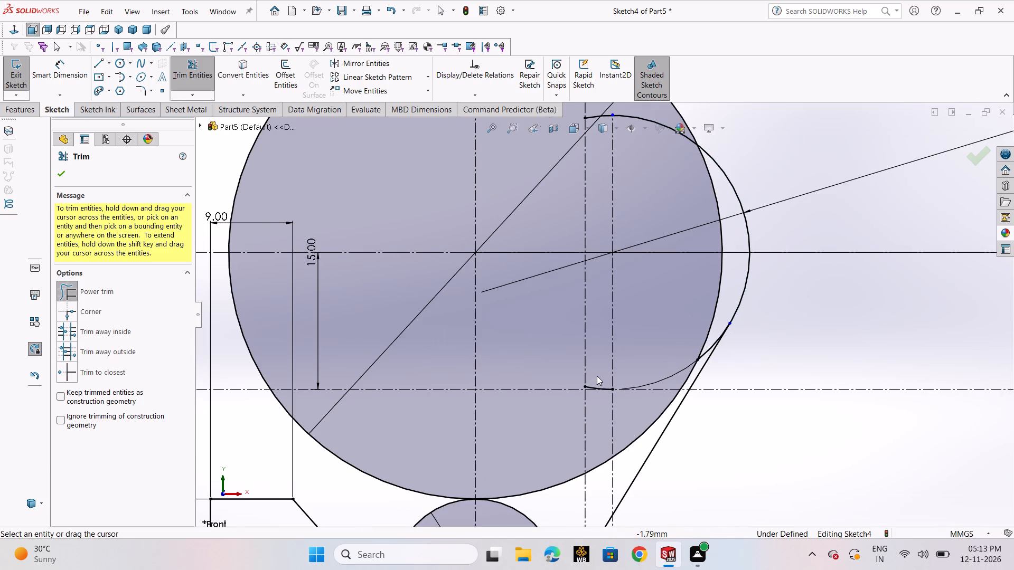
scroll(597, 376, down, 6)
drag(588, 375, 580, 391)
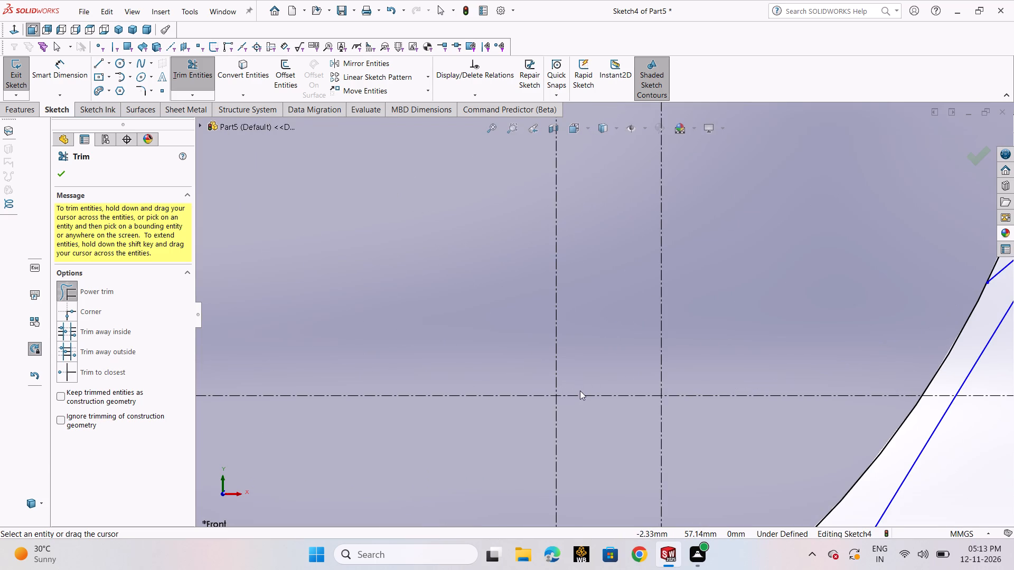
Trim the short leftover arc of the 30 mm circle between the 54 mm circle and the slanted line's upper endpoint.
scroll(782, 315, up, 8)
scroll(696, 286, up, 1)
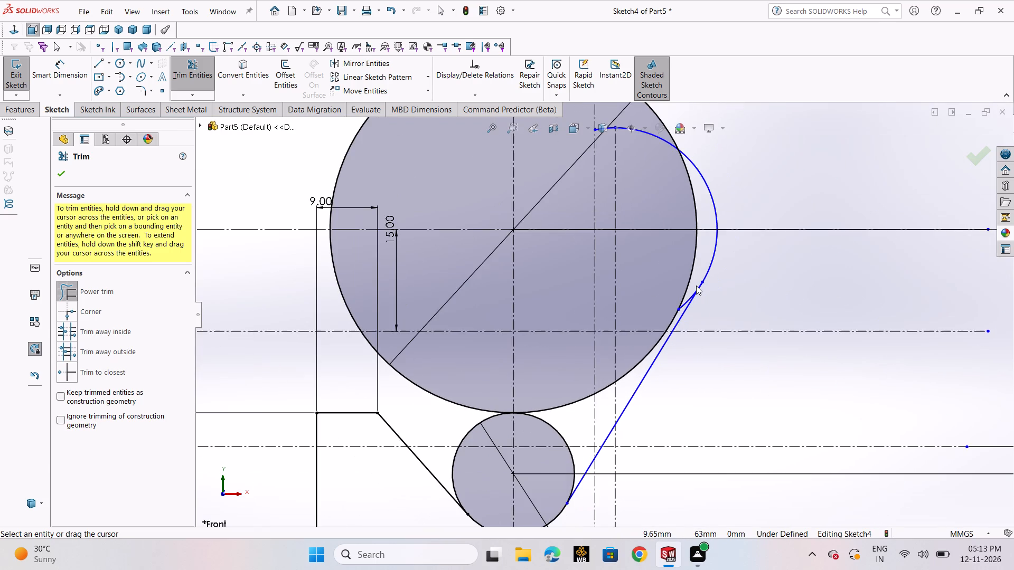
scroll(693, 290, down, 4)
drag(658, 305, 655, 328)
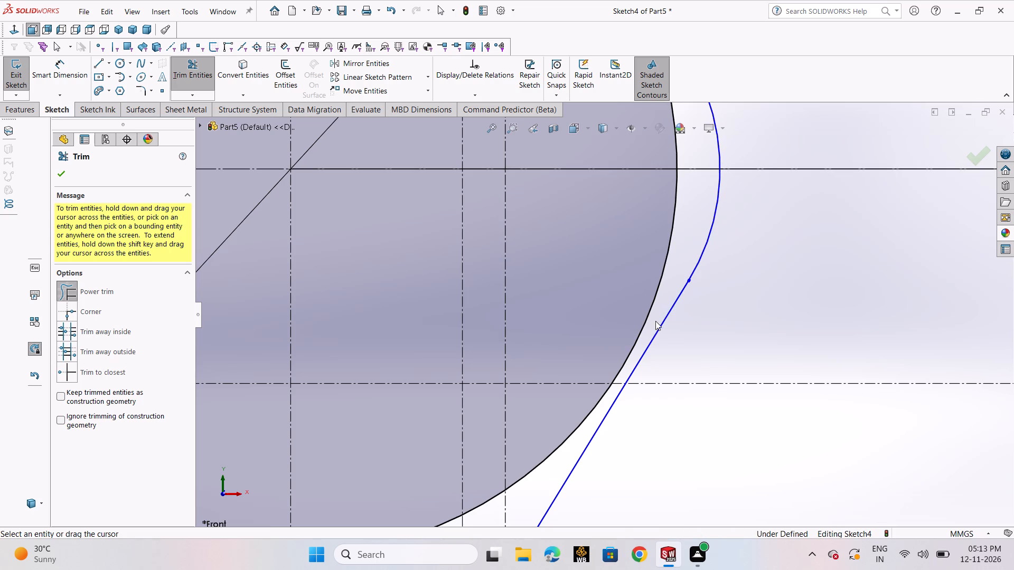
scroll(664, 298, up, 8)
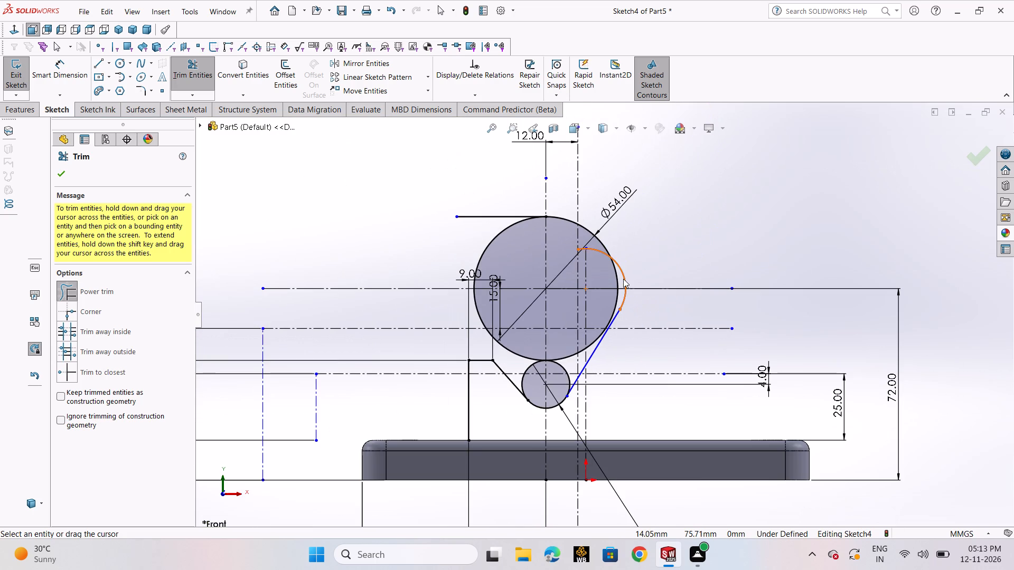
Trim the remaining upper arc pieces of the 30 mm circle that lie inside the 54 mm circle.
drag(598, 272, 593, 245)
scroll(587, 260, down, 7)
drag(573, 260, 573, 234)
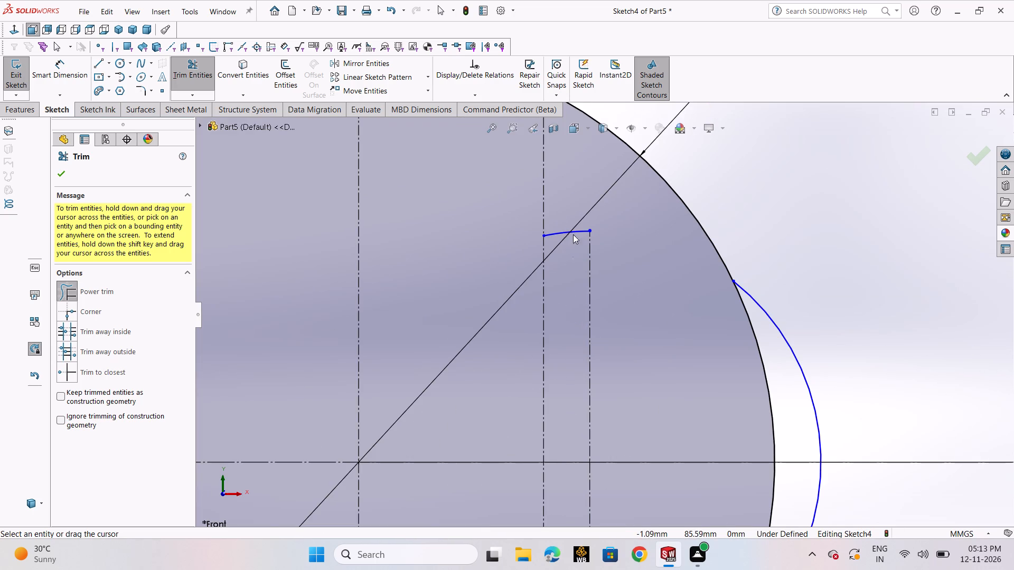
drag(573, 234, 573, 220)
Trim the 54 mm circle's lower arcs and its entire negative X side up to the horizontal top line.
scroll(622, 337, up, 7)
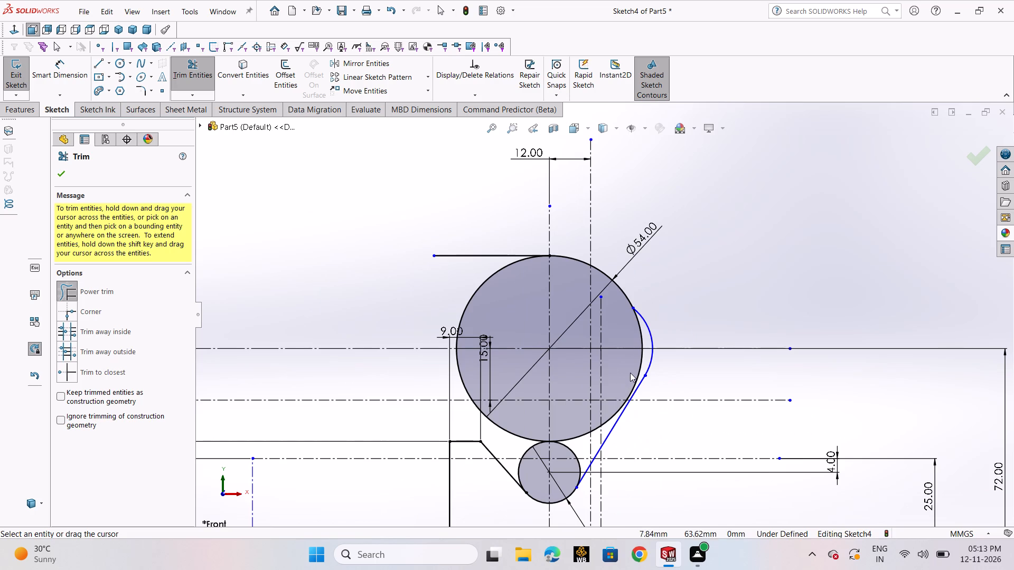
drag(630, 372, 645, 356)
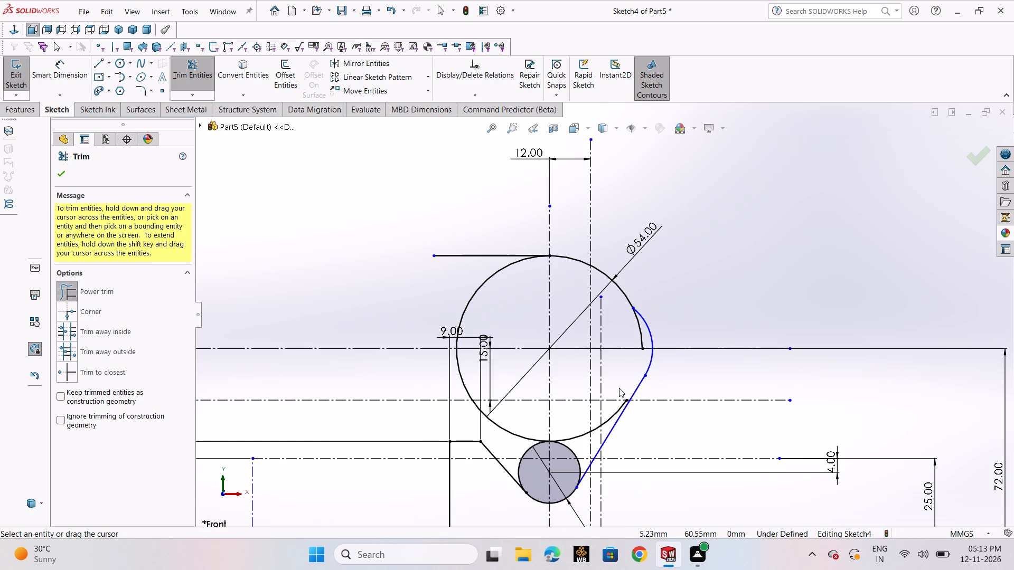
scroll(619, 388, down, 3)
drag(605, 406, 604, 426)
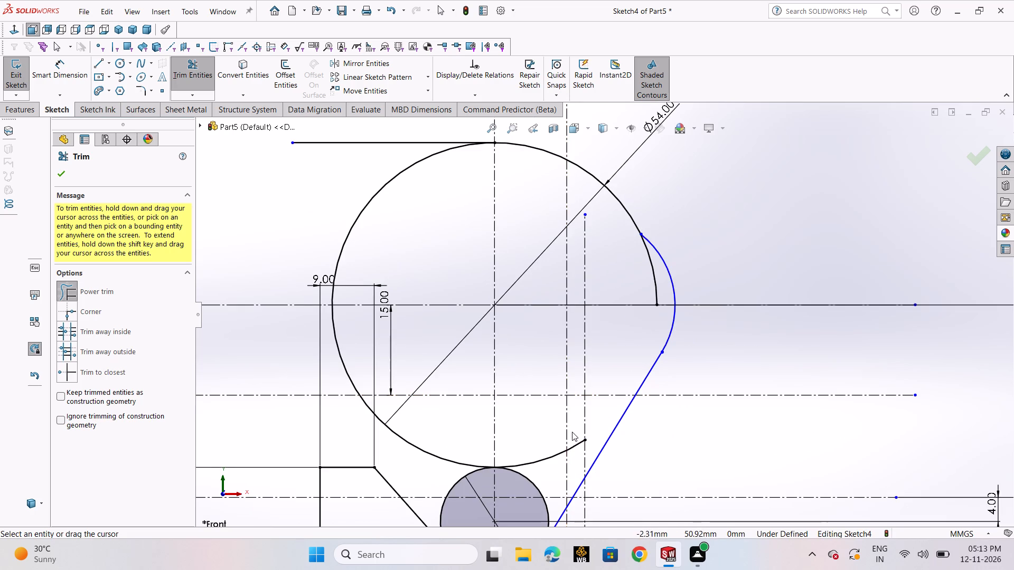
drag(572, 432, 574, 456)
drag(542, 445, 542, 459)
drag(528, 452, 533, 468)
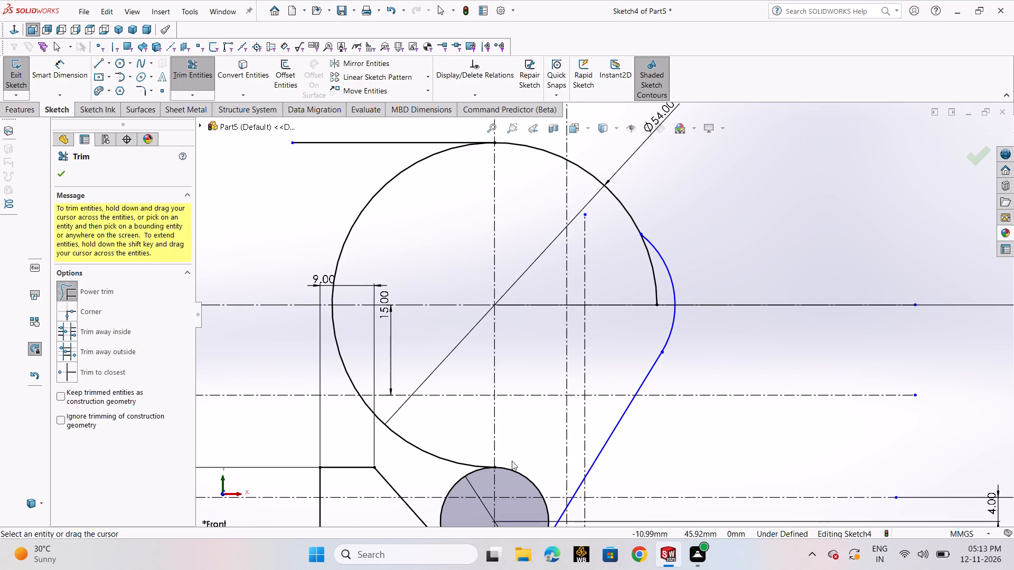
drag(469, 447, 443, 471)
scroll(450, 427, up, 2)
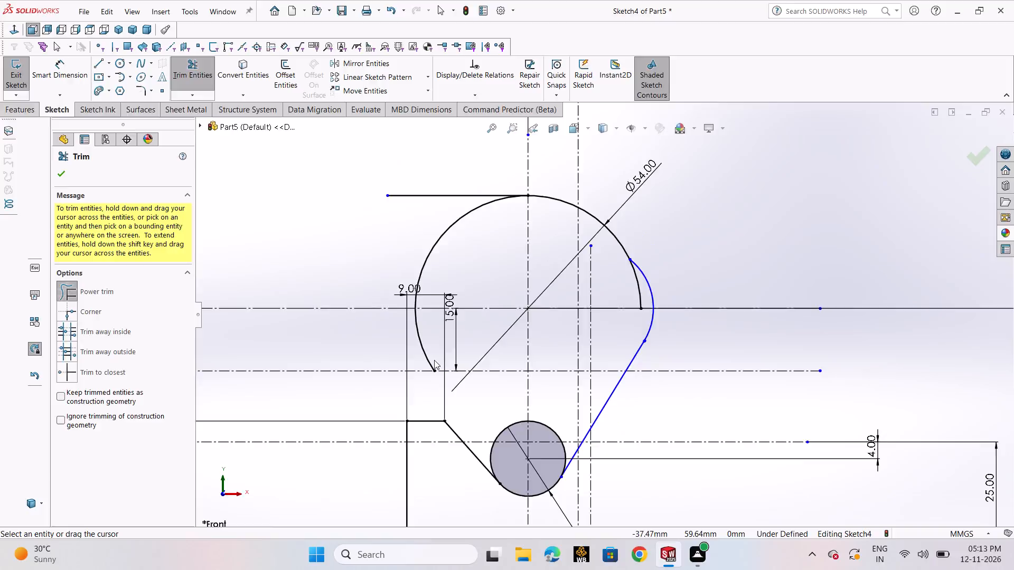
scroll(435, 358, up, 1)
drag(457, 332, 446, 332)
drag(469, 277, 461, 254)
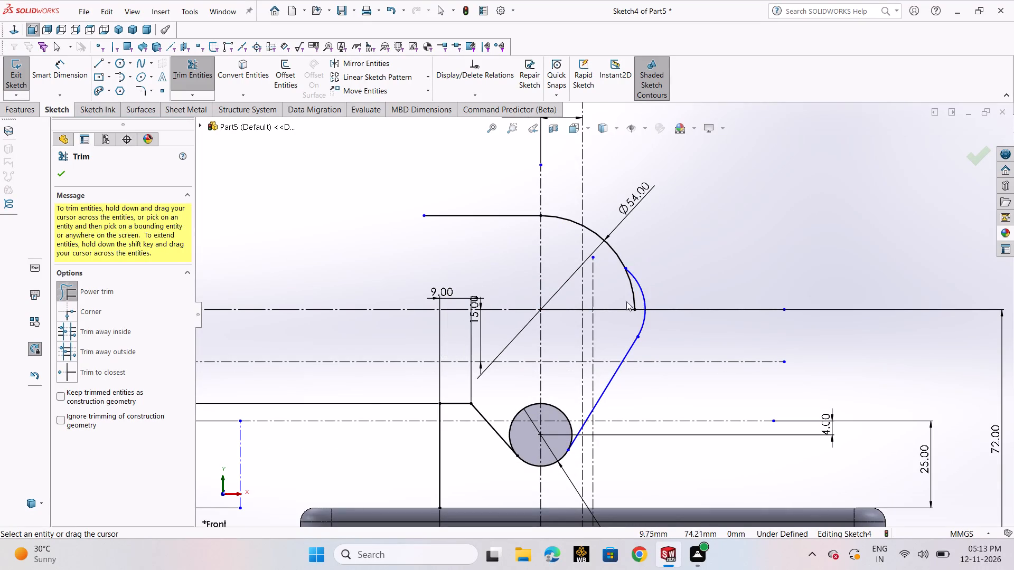
Trim the 54 mm circle's short leftover arc between the 30 mm arc's upper end and the horizontal centerline.
scroll(630, 285, down, 6)
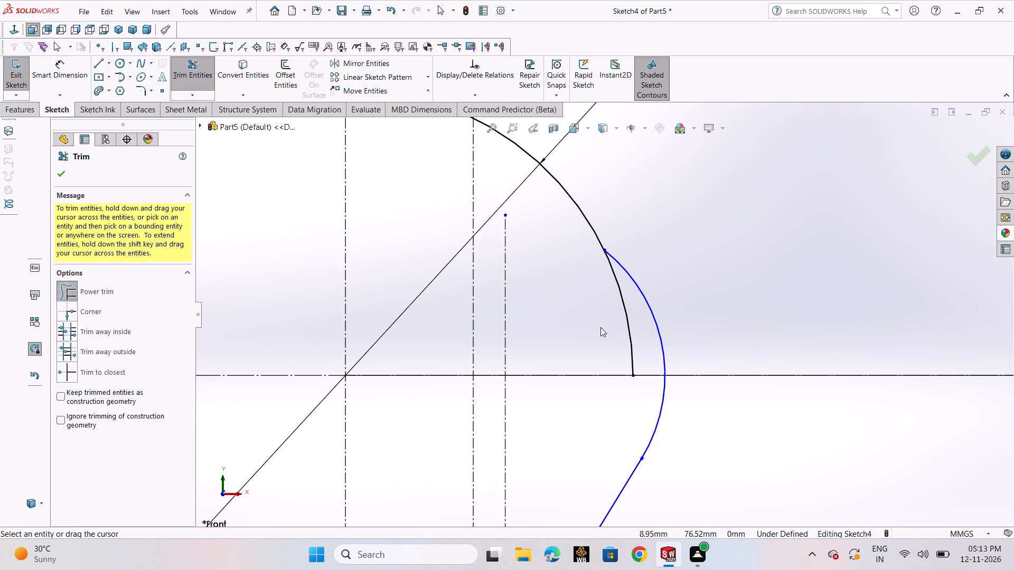
drag(604, 327, 628, 320)
scroll(626, 321, up, 8)
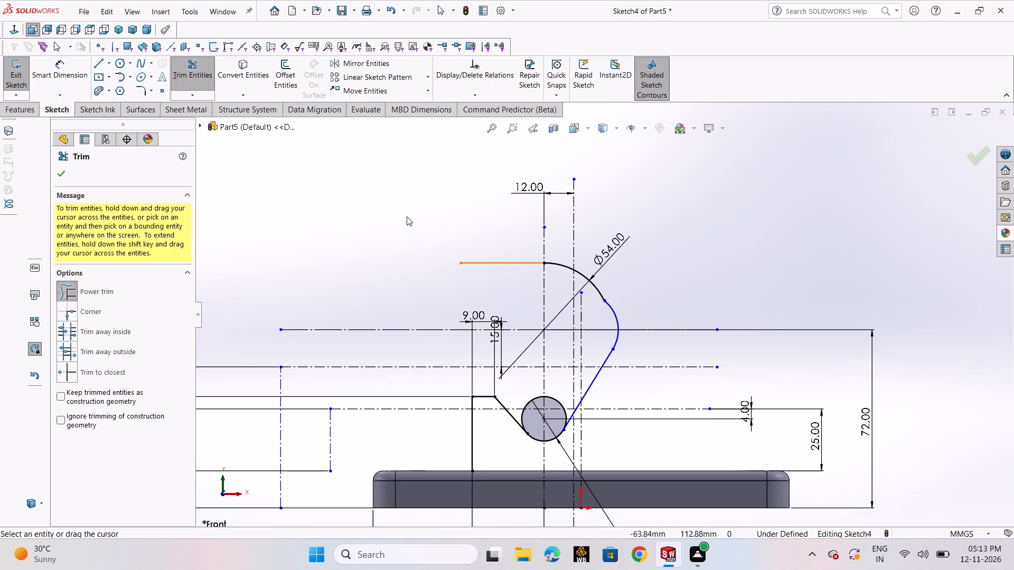
Dimension the radius of the remaining 30 mm circle arc as 15 mm.
click(61, 75)
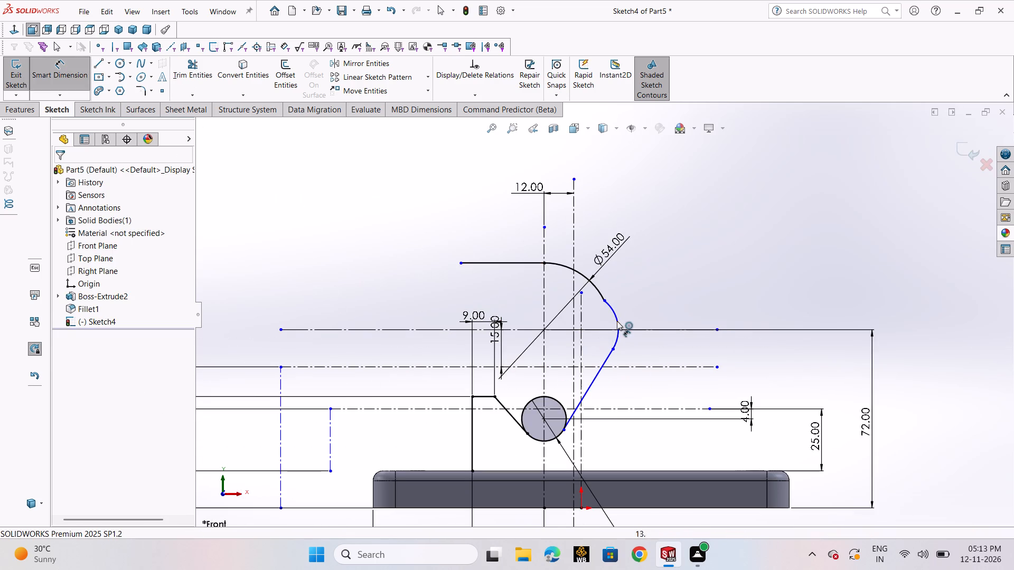
click(618, 320)
click(660, 300)
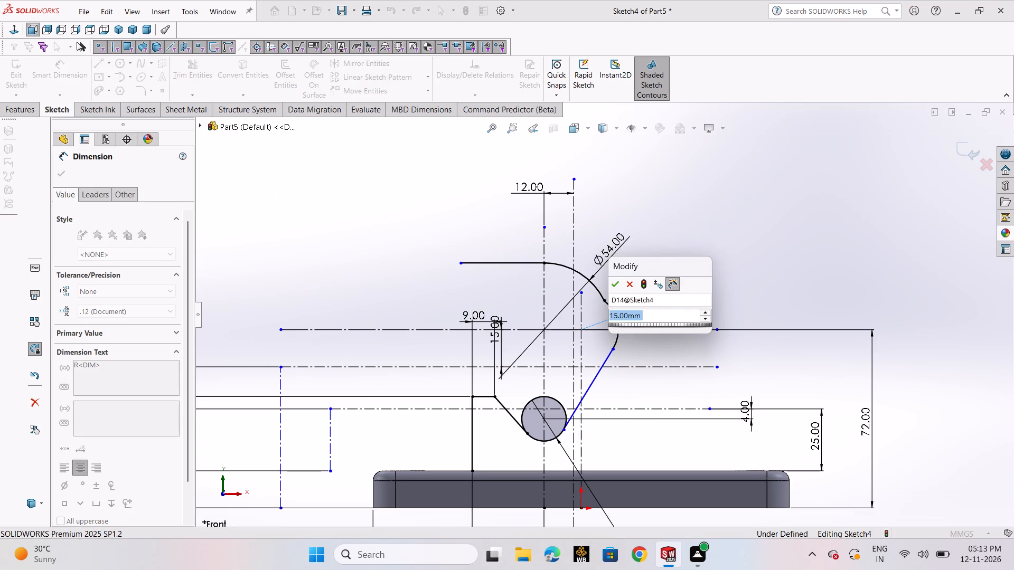
click(617, 286)
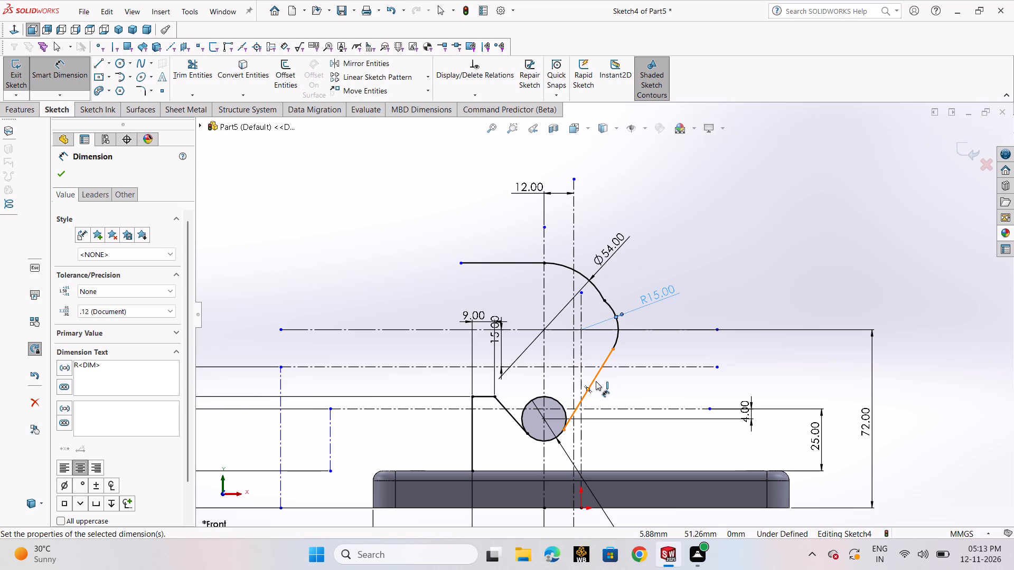
click(721, 280)
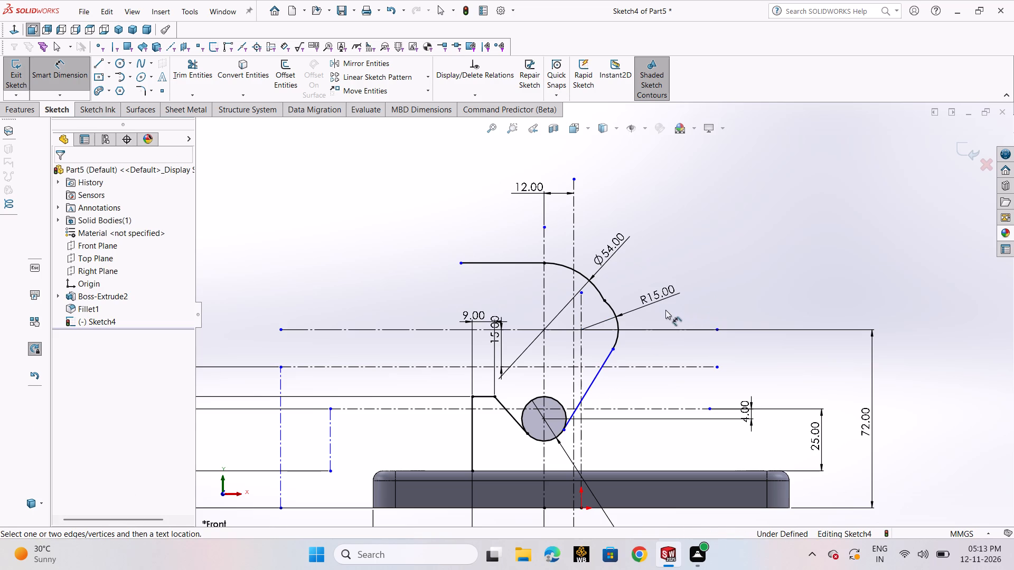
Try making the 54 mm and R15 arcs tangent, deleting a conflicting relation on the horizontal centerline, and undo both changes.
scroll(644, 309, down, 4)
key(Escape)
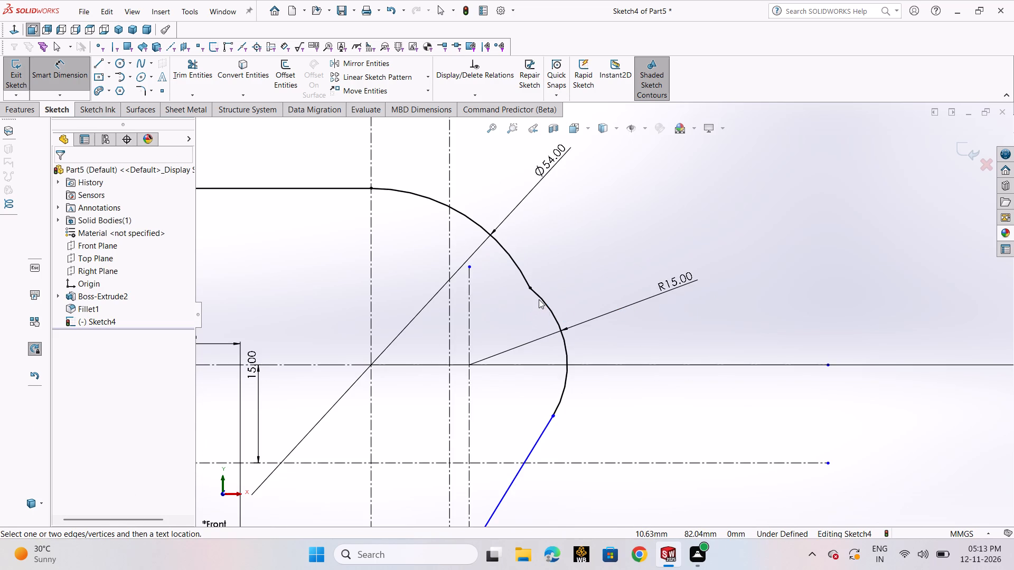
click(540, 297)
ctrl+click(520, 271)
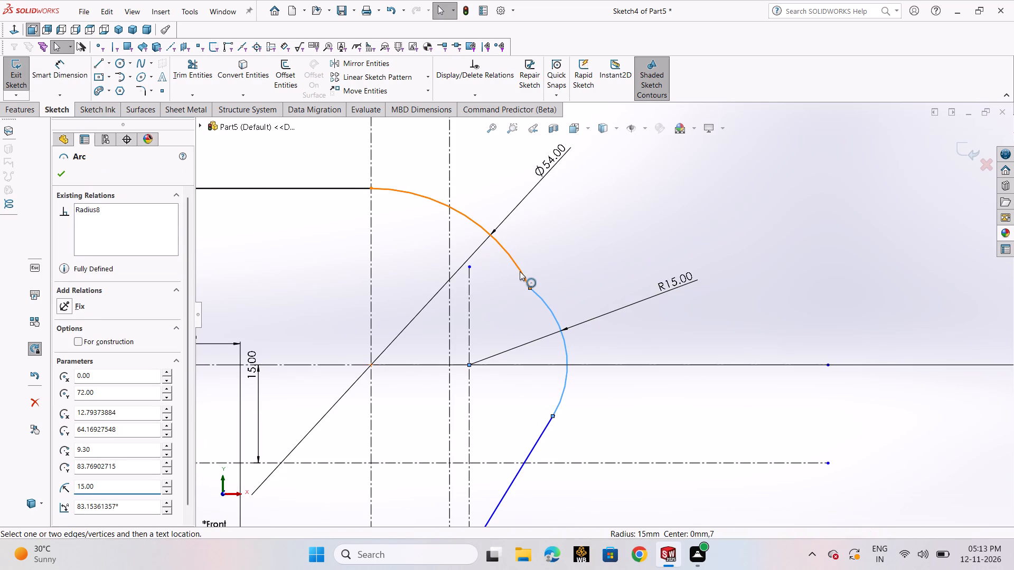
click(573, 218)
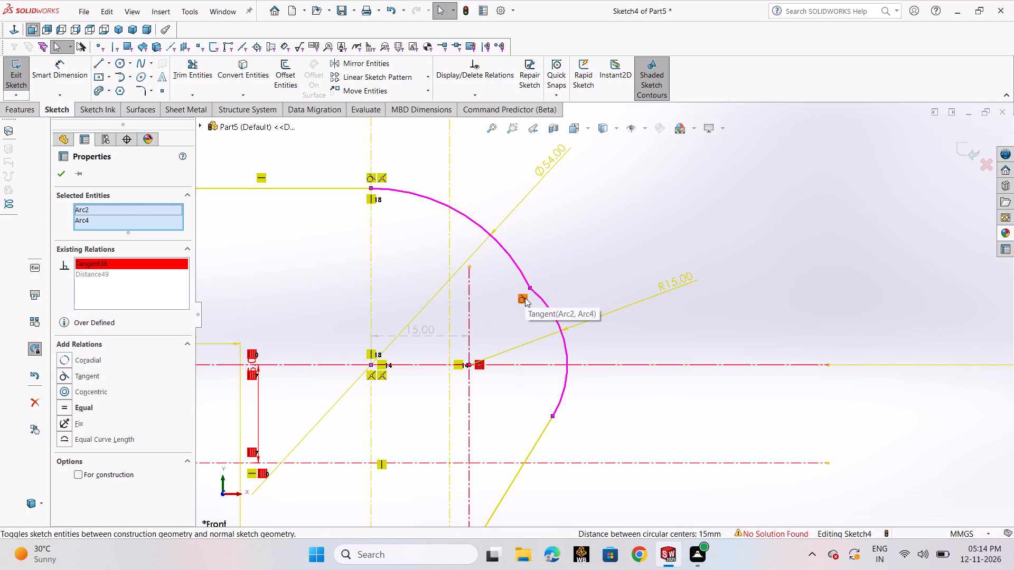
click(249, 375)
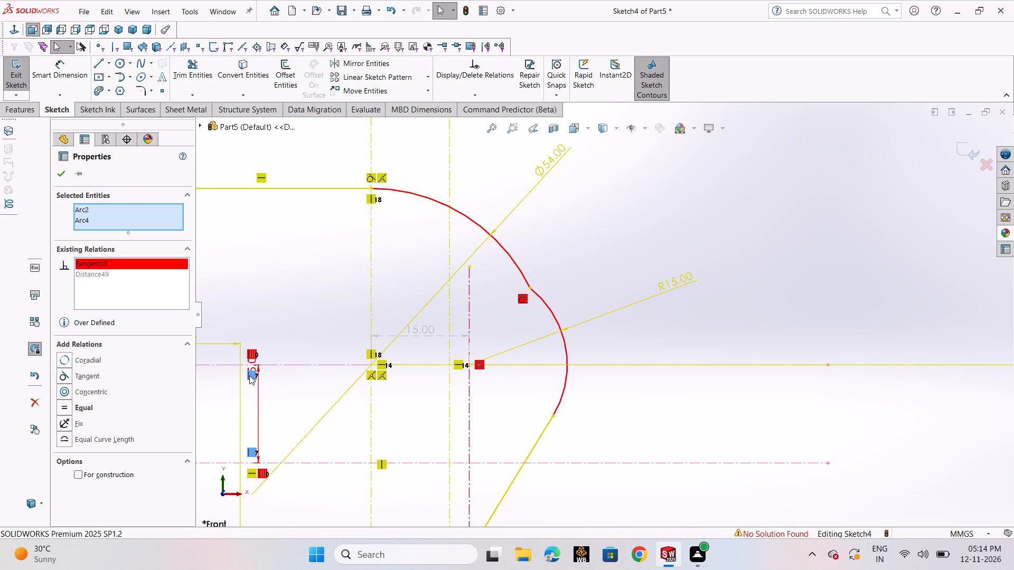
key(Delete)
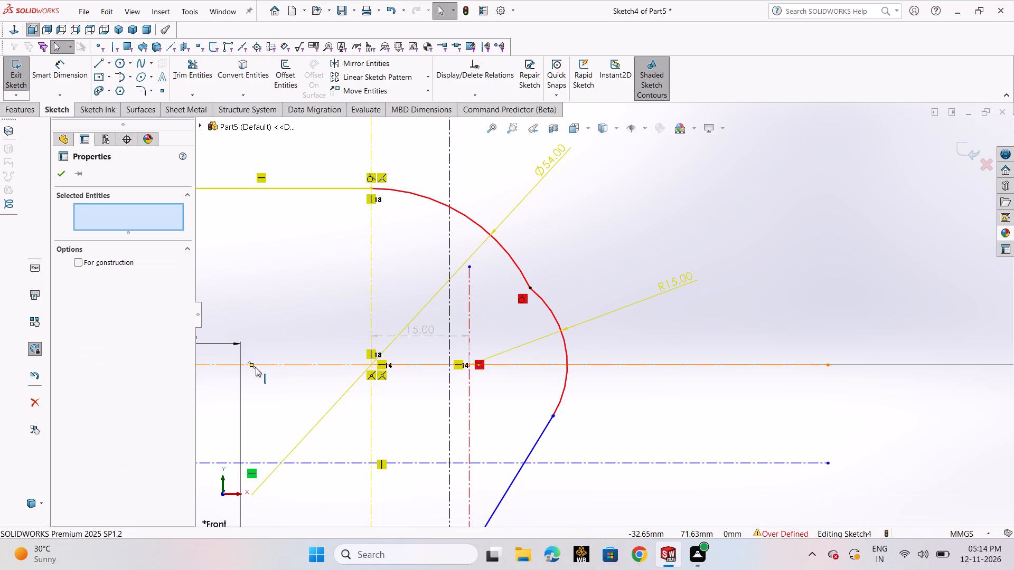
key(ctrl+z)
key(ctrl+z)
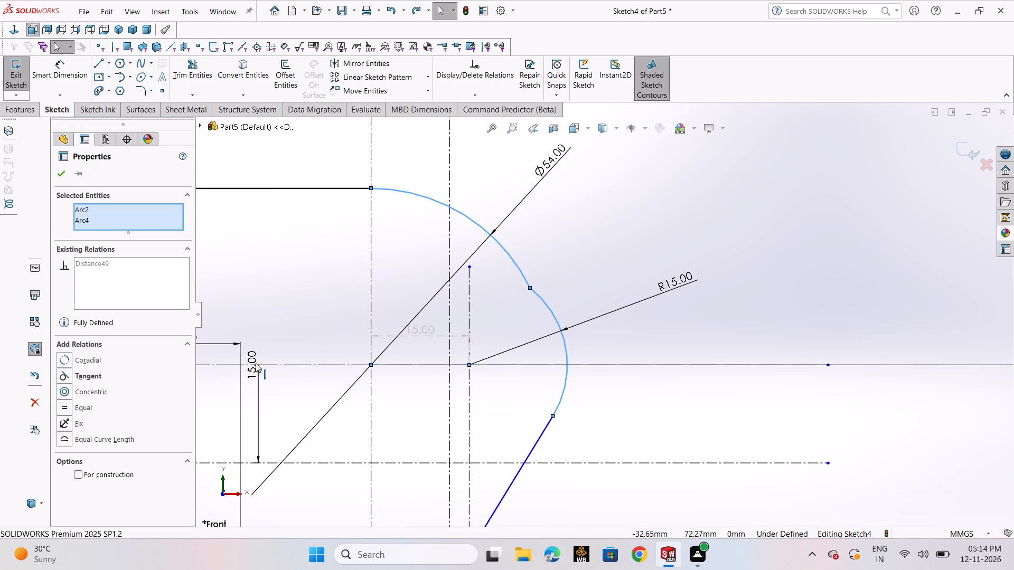
Examine the point where the R15 arc meets the slanted line and the surrounding upper profile.
click(622, 311)
scroll(631, 362, up, 3)
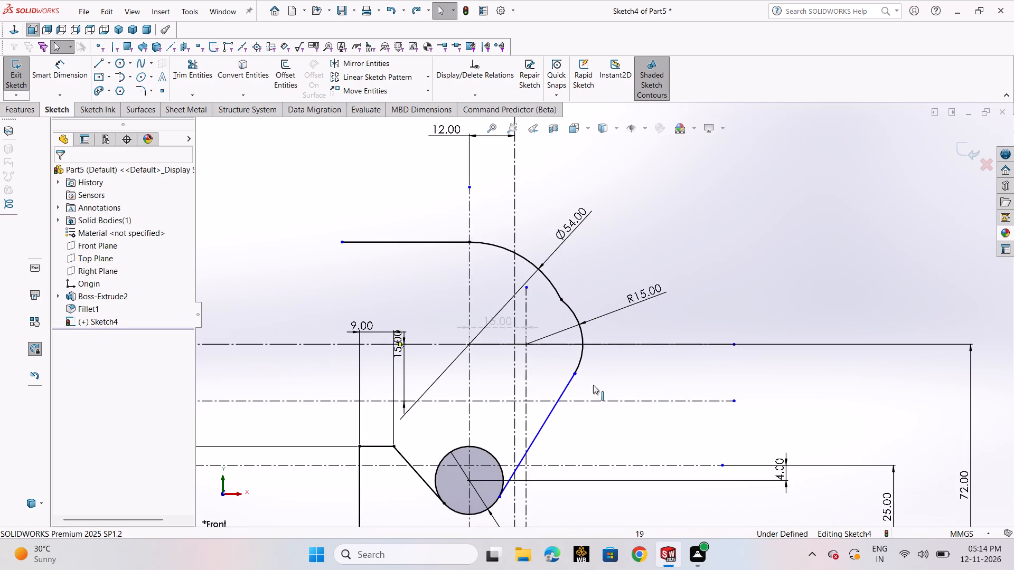
scroll(587, 381, down, 2)
click(574, 364)
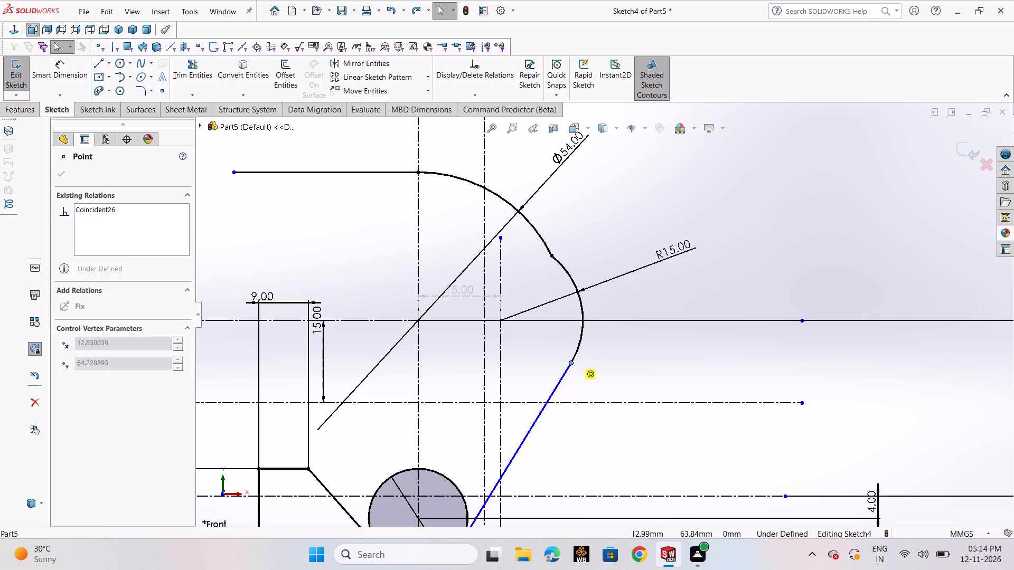
click(609, 365)
scroll(609, 365, up, 4)
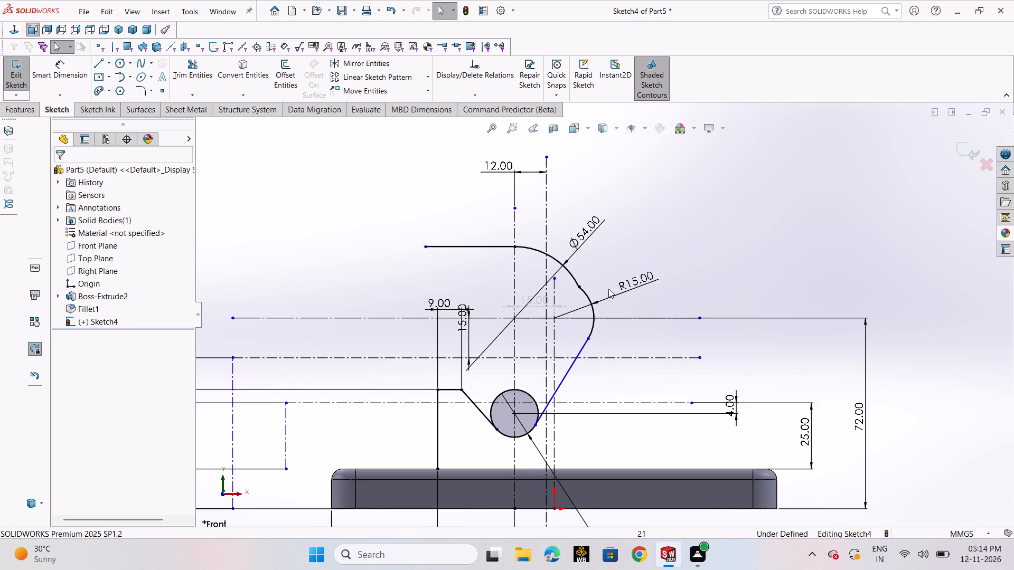
Add a tangent relation between the 54 mm arc and the R15 arc.
scroll(595, 280, down, 3)
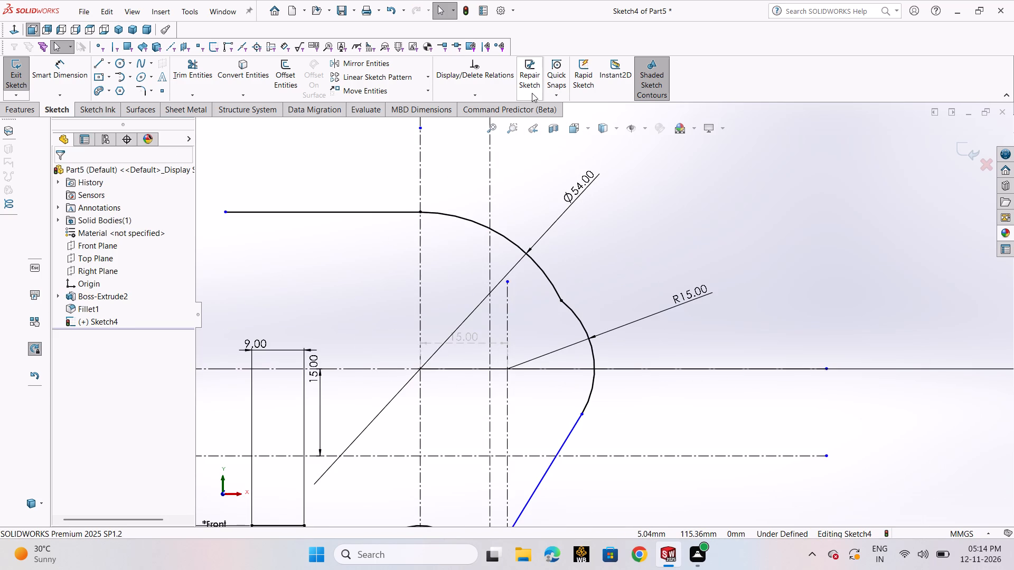
click(480, 93)
click(491, 118)
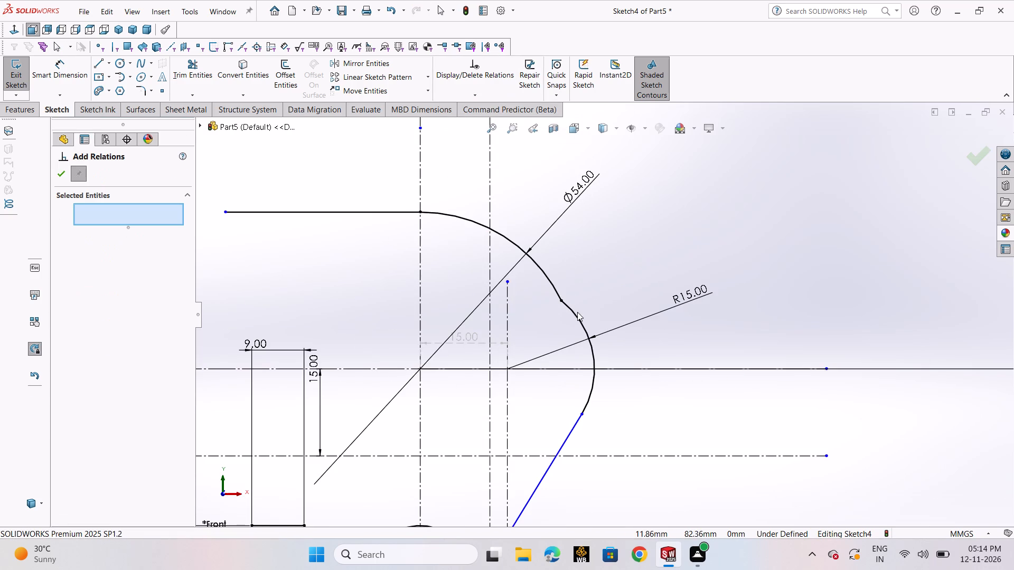
click(557, 290)
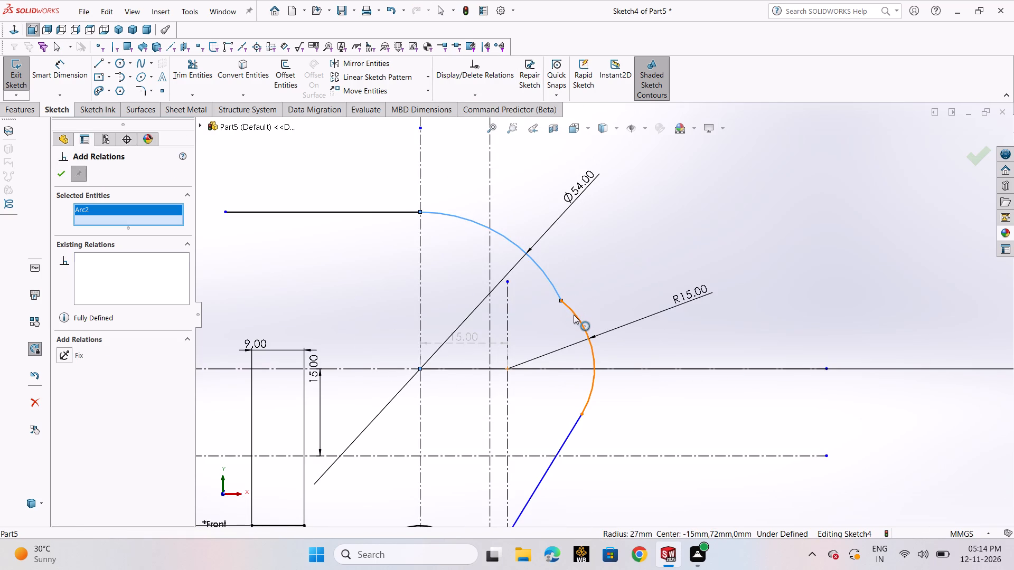
ctrl+click(574, 315)
click(89, 381)
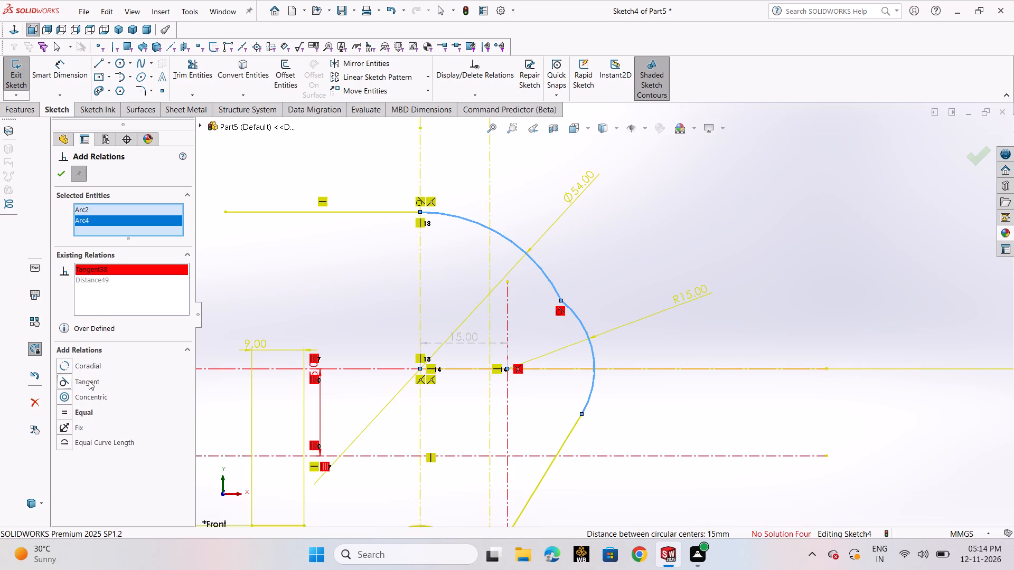
click(57, 172)
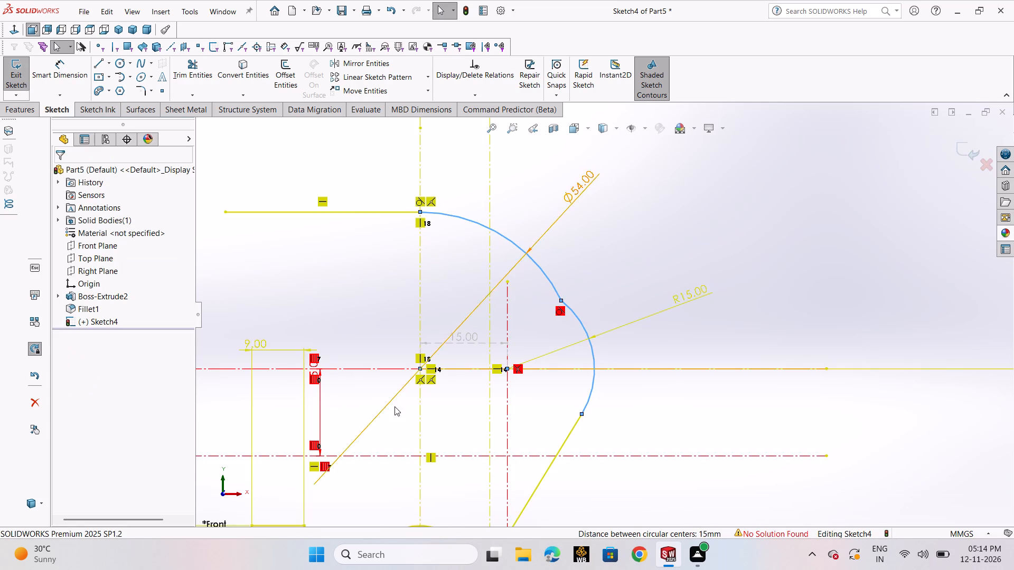
Delete the conflicting intersection relation at the R15 arc's center point.
scroll(544, 379, down, 3)
click(501, 351)
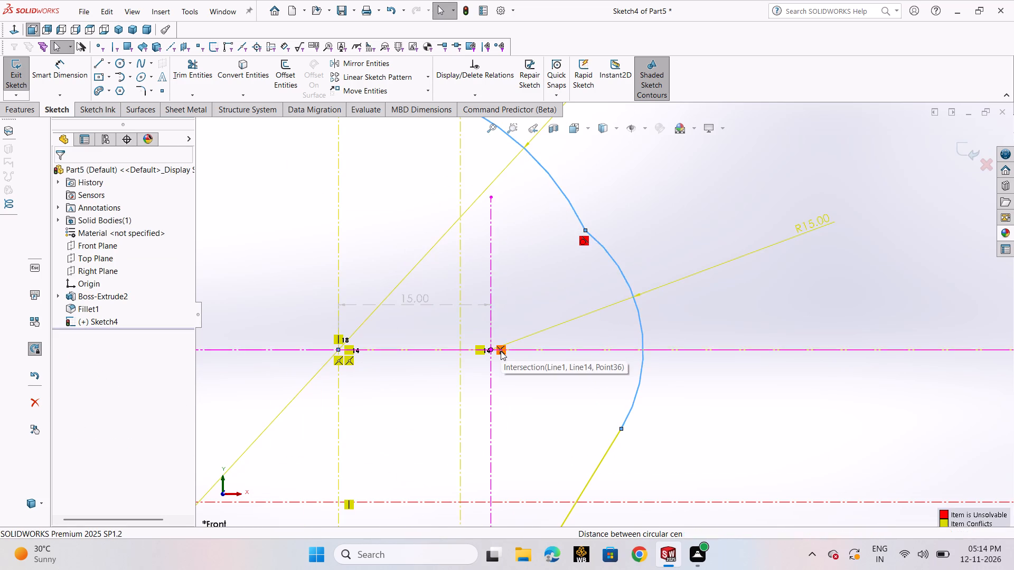
key(Delete)
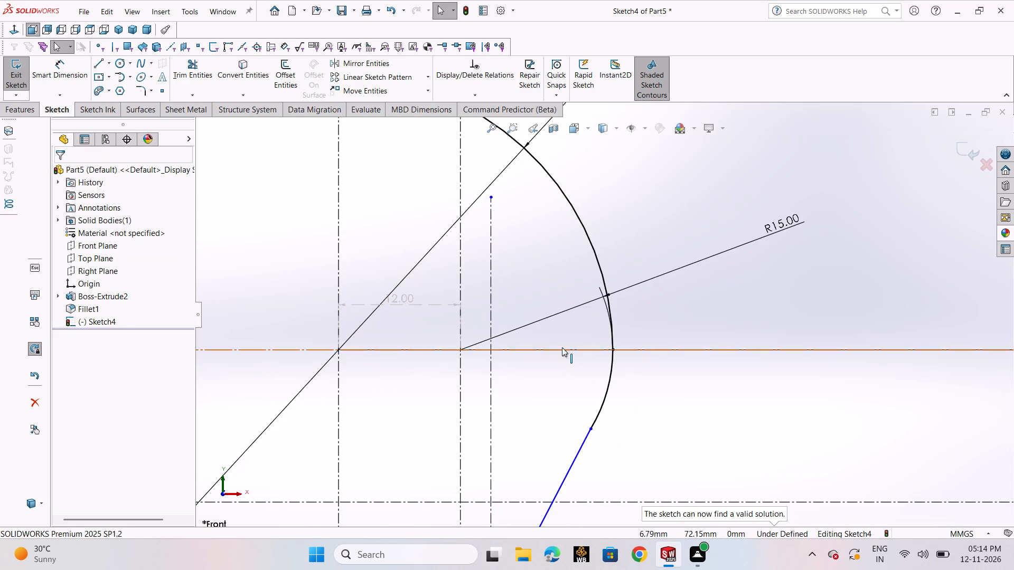
Sketch a vertical centerline about 86 mm long upward from the corner joining the vertical line and the 9 mm horizontal line.
scroll(576, 343, up, 7)
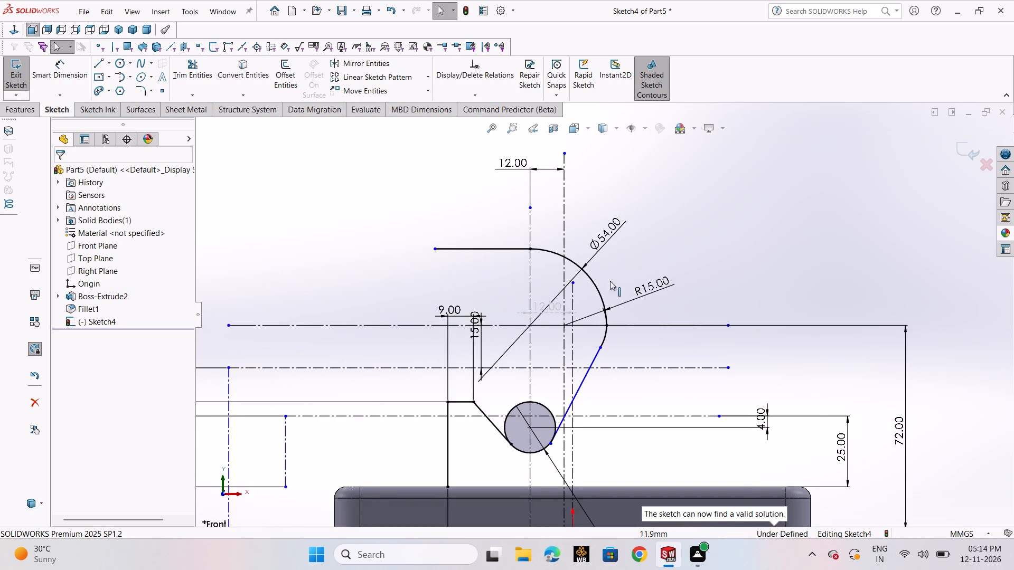
scroll(616, 264, up, 1)
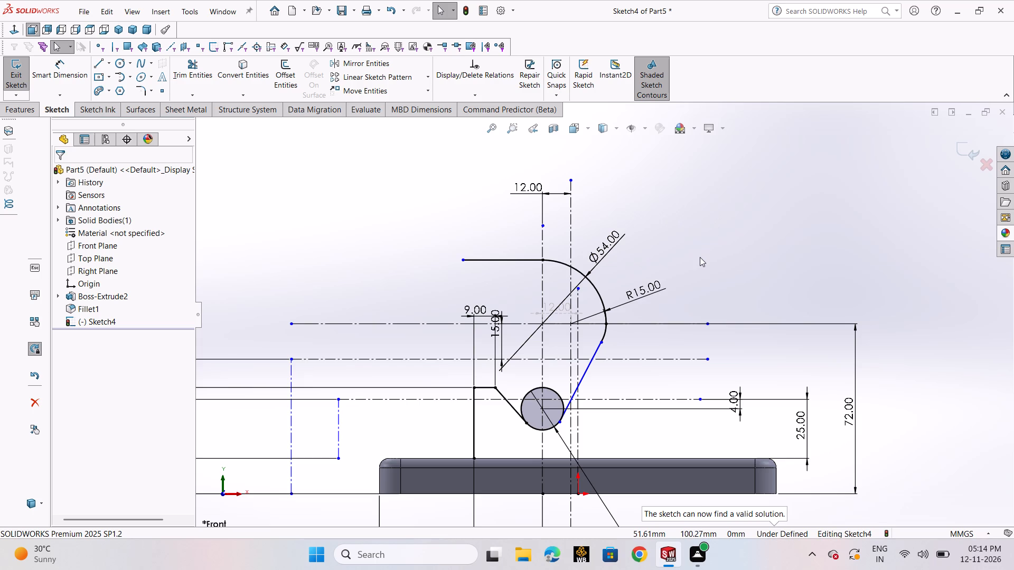
click(109, 66)
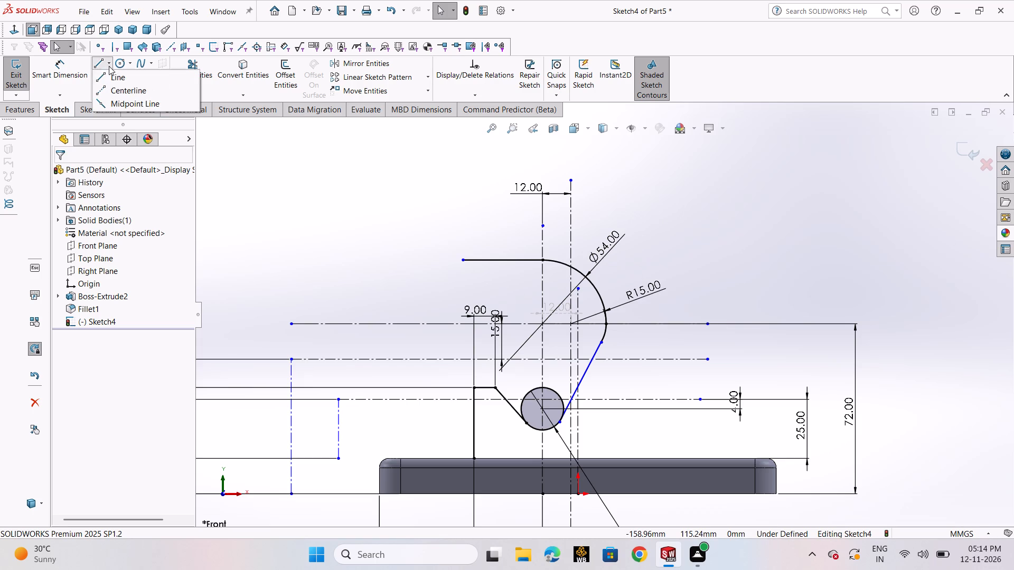
click(113, 86)
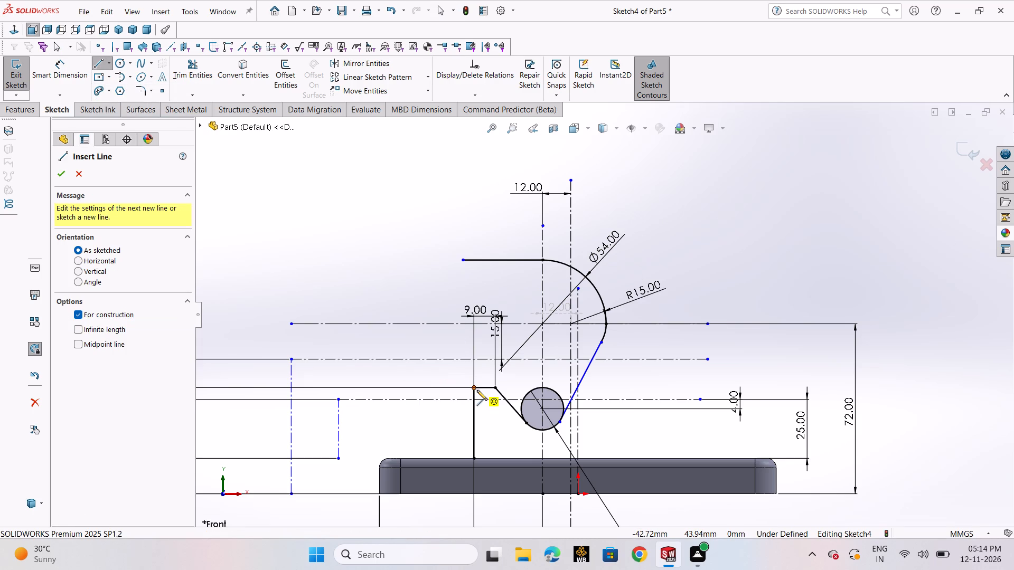
click(474, 386)
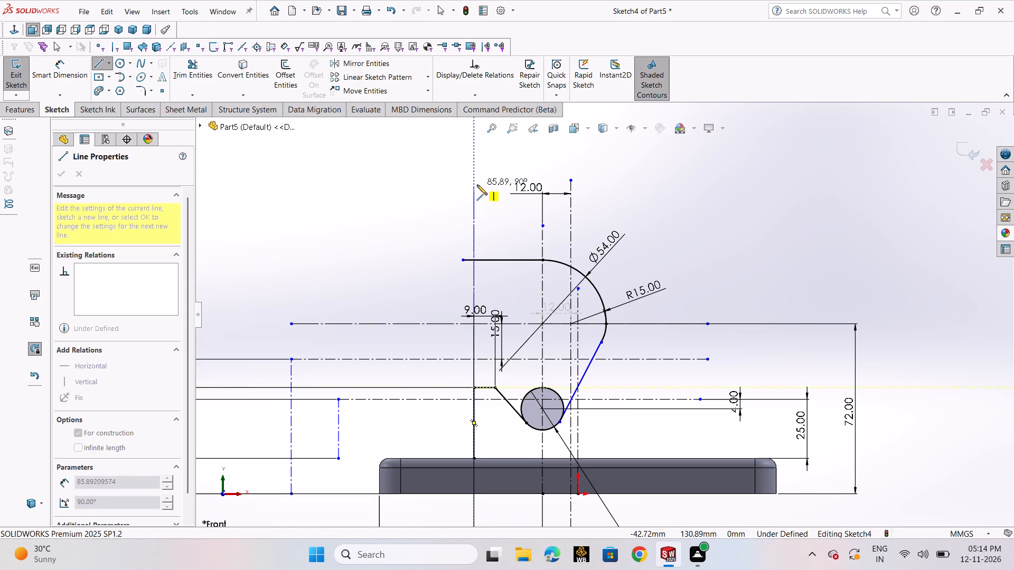
click(477, 185)
right_click(477, 185)
click(487, 193)
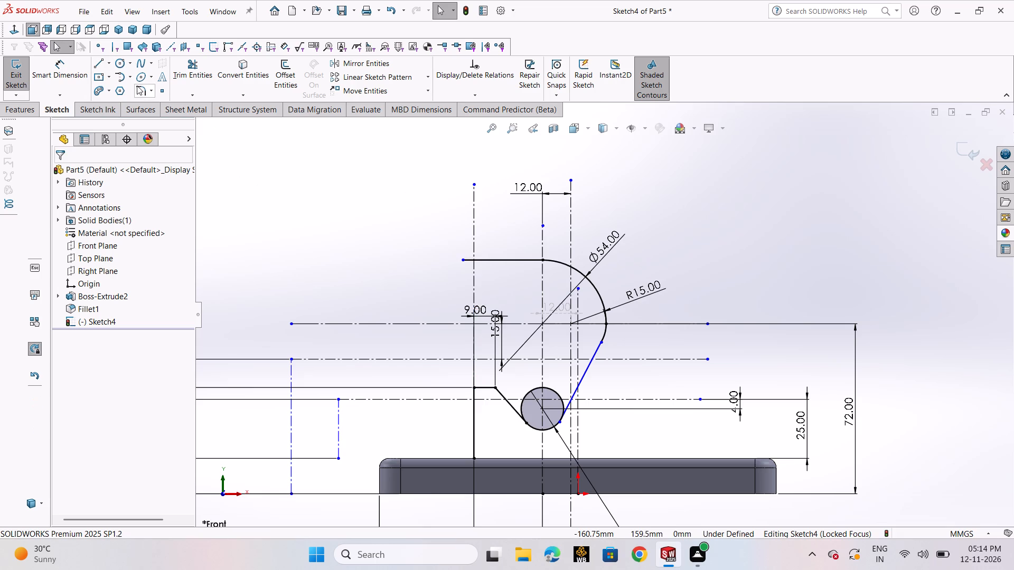
Sketch a 72 mm vertical line upward from where the vertical centerline crosses the profile's upper horizontal line.
click(97, 62)
click(105, 79)
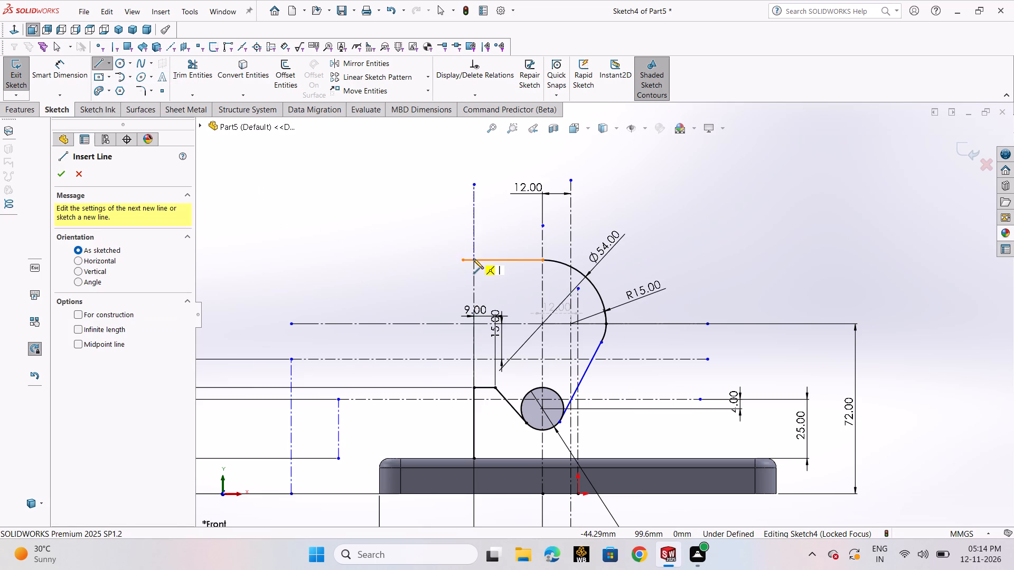
click(473, 259)
scroll(474, 183, up, 3)
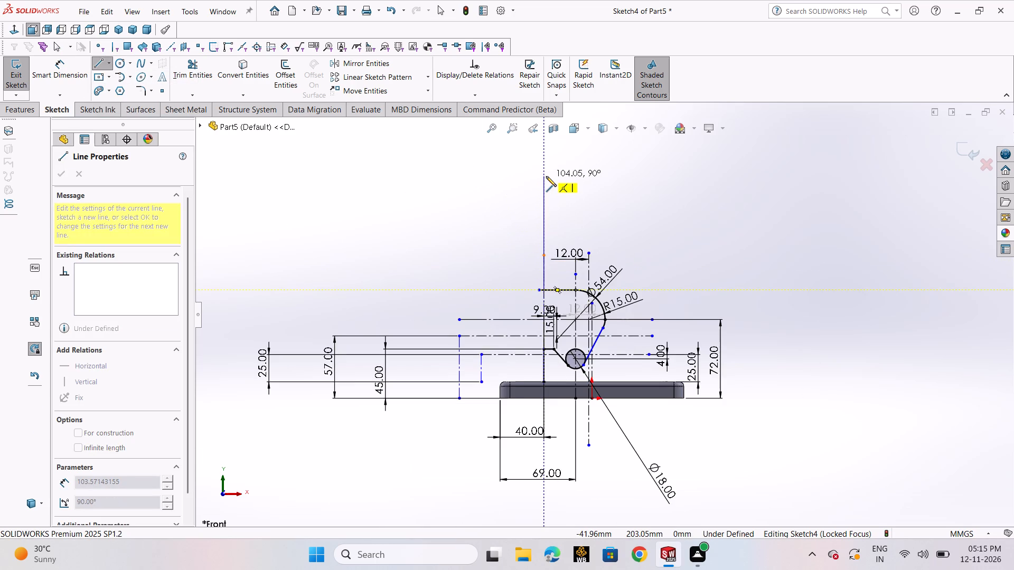
click(546, 176)
text(72)
key(Return)
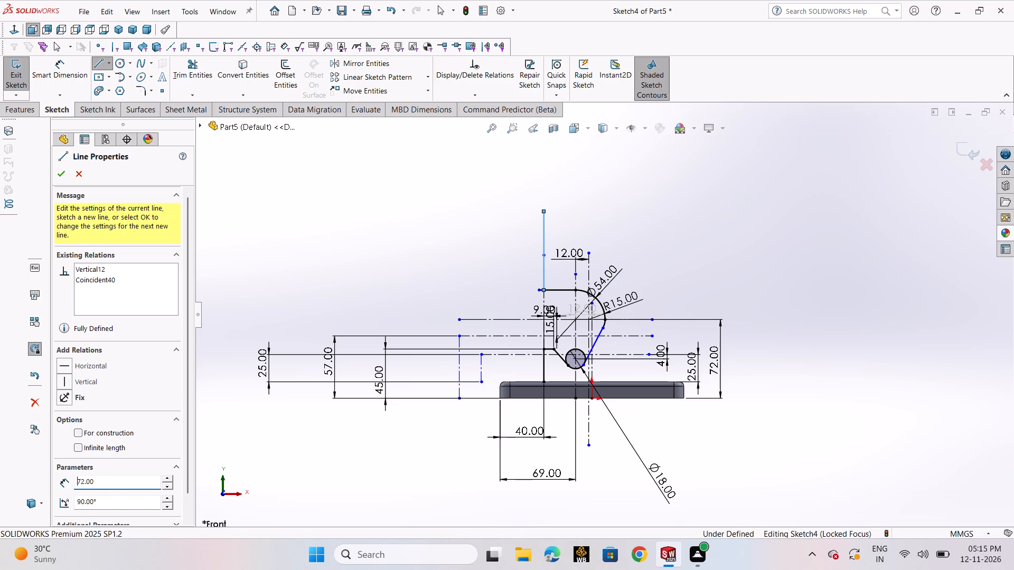
right_click(286, 230)
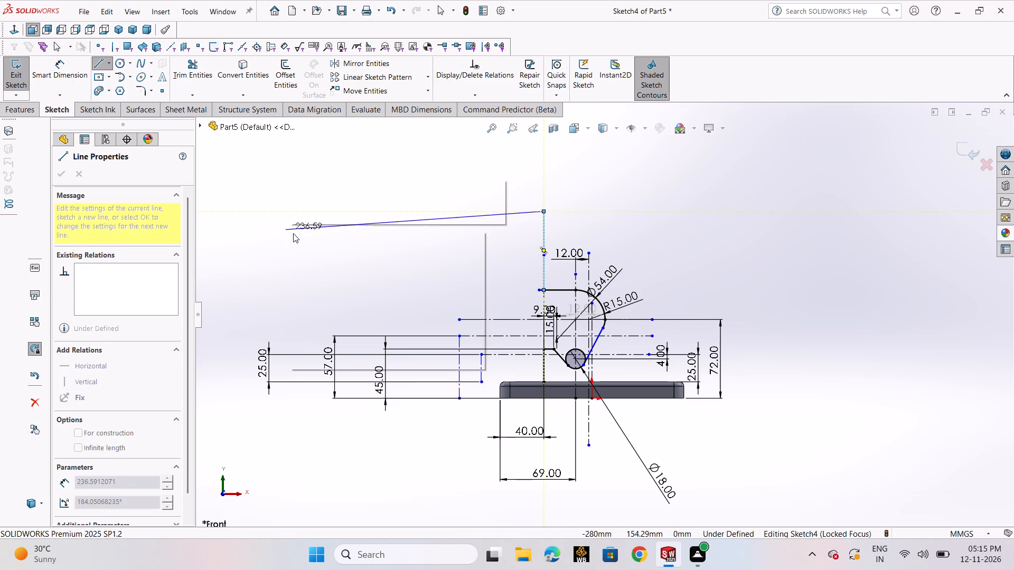
click(305, 236)
Dimension the new upper vertical line at 72 mm.
click(58, 68)
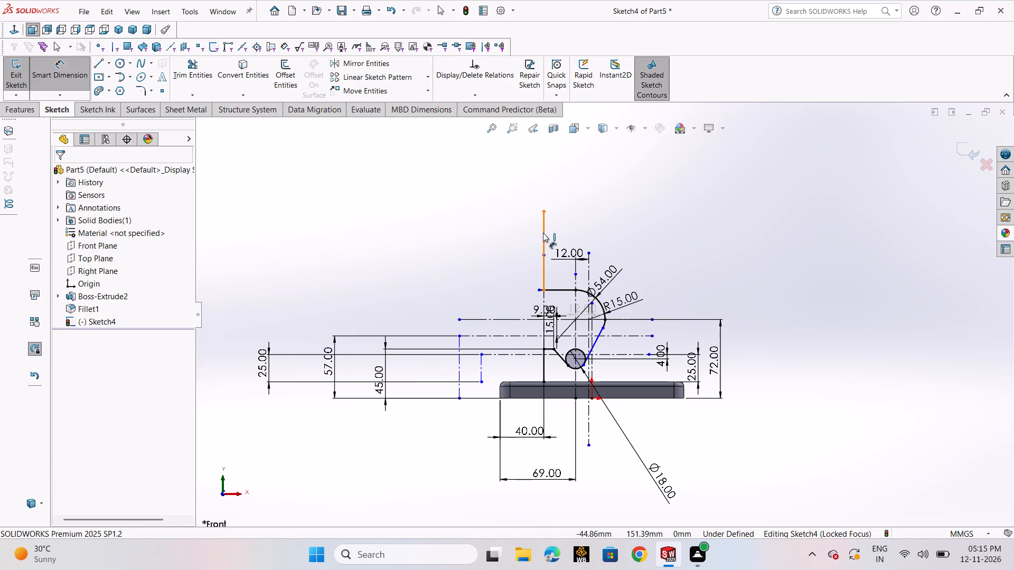
click(543, 233)
click(452, 240)
key(Return)
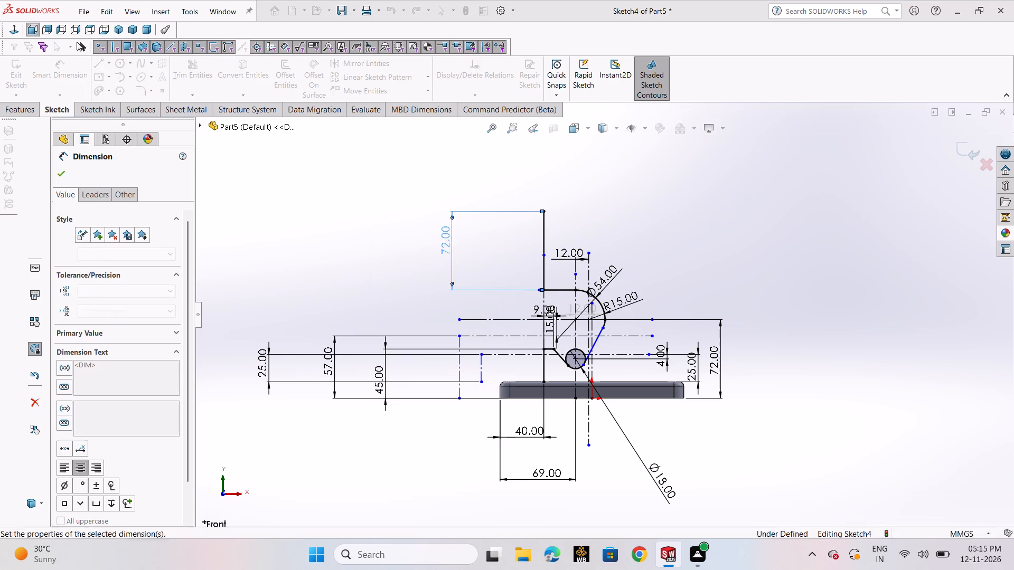
click(67, 178)
Trim the short stub of the upper horizontal line that extends past the 72 mm vertical line.
scroll(511, 286, up, 1)
scroll(511, 286, down, 3)
scroll(584, 270, down, 2)
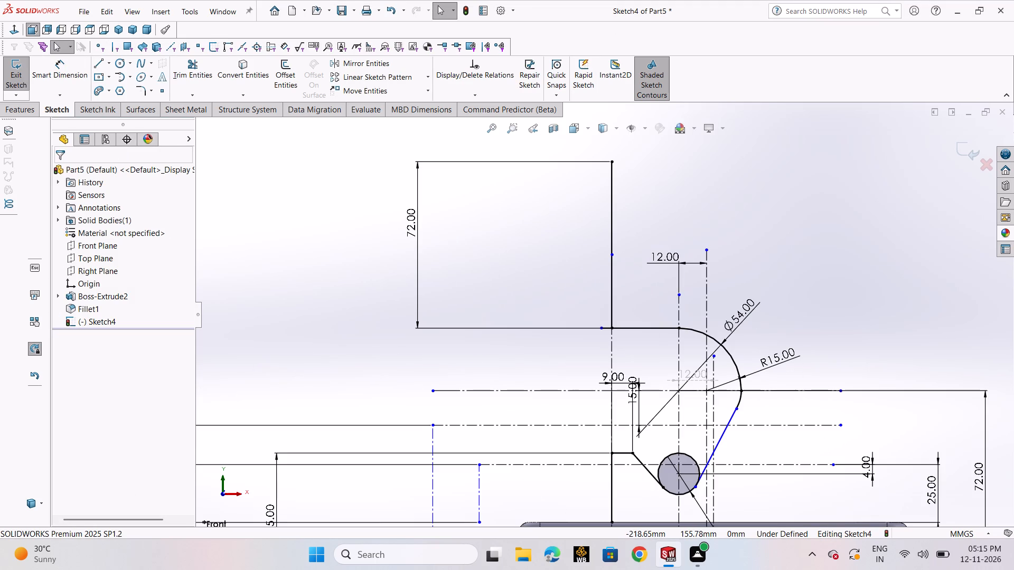
click(204, 76)
scroll(652, 320, down, 2)
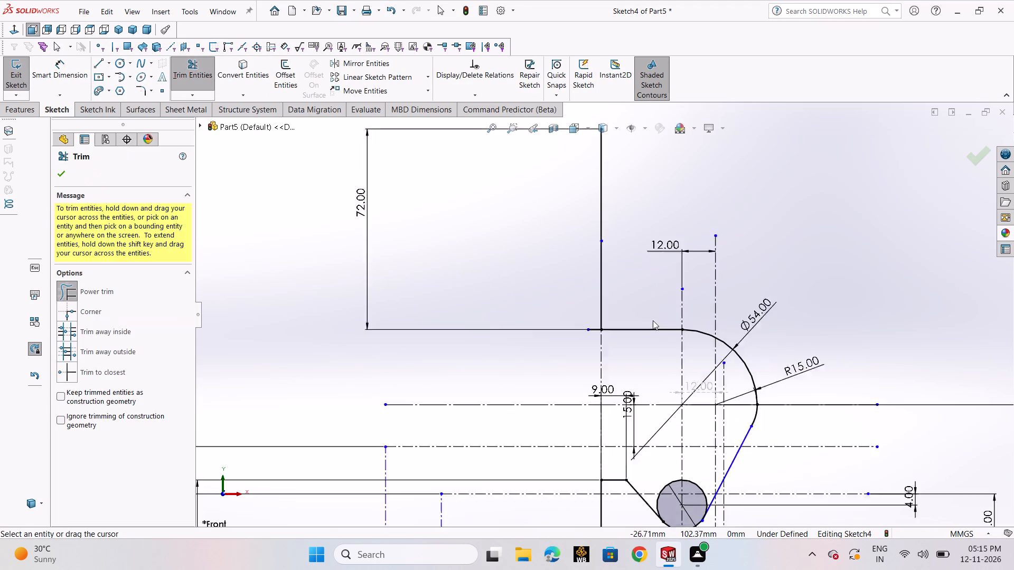
scroll(653, 320, down, 2)
drag(514, 316, 527, 383)
scroll(615, 331, up, 7)
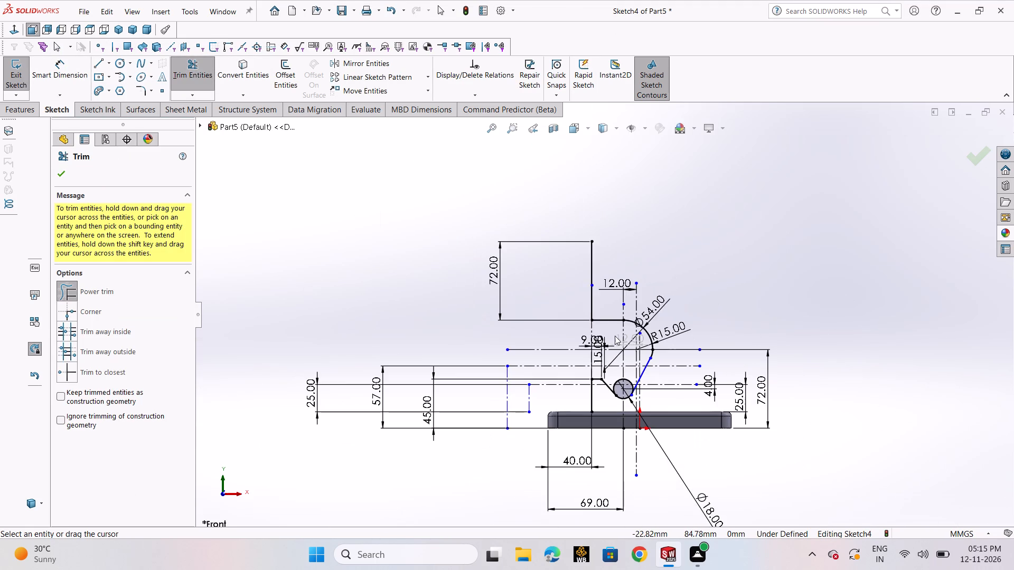
click(63, 176)
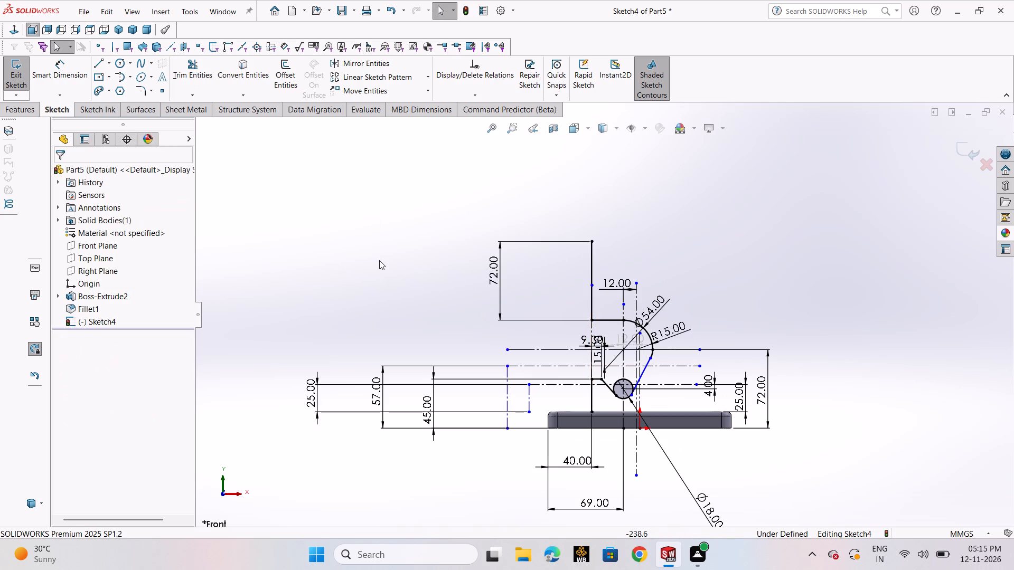
Add a 9 mm sketch fillet at the corner between the 72 mm vertical line and the upper horizontal line.
click(148, 91)
click(151, 101)
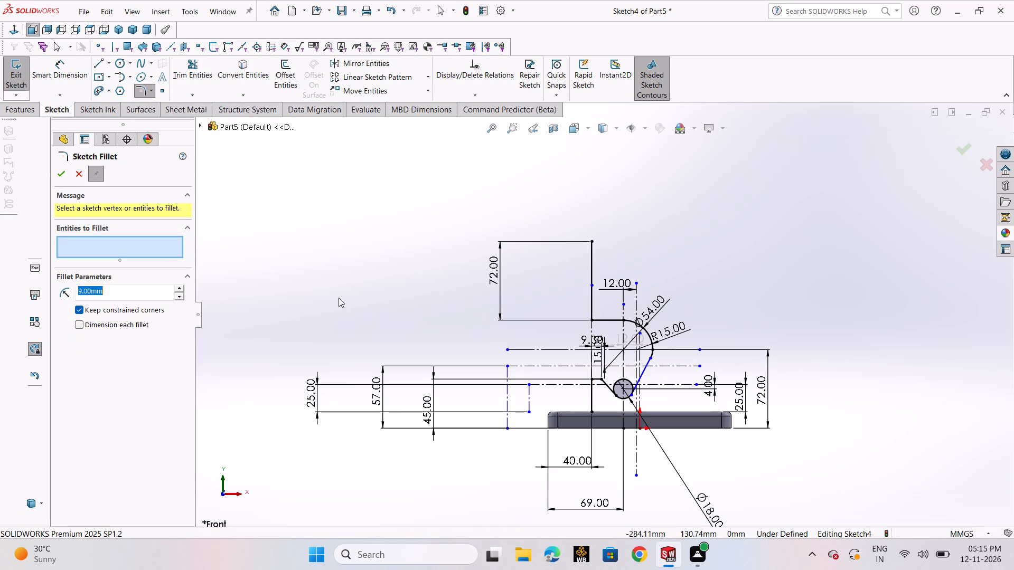
click(590, 320)
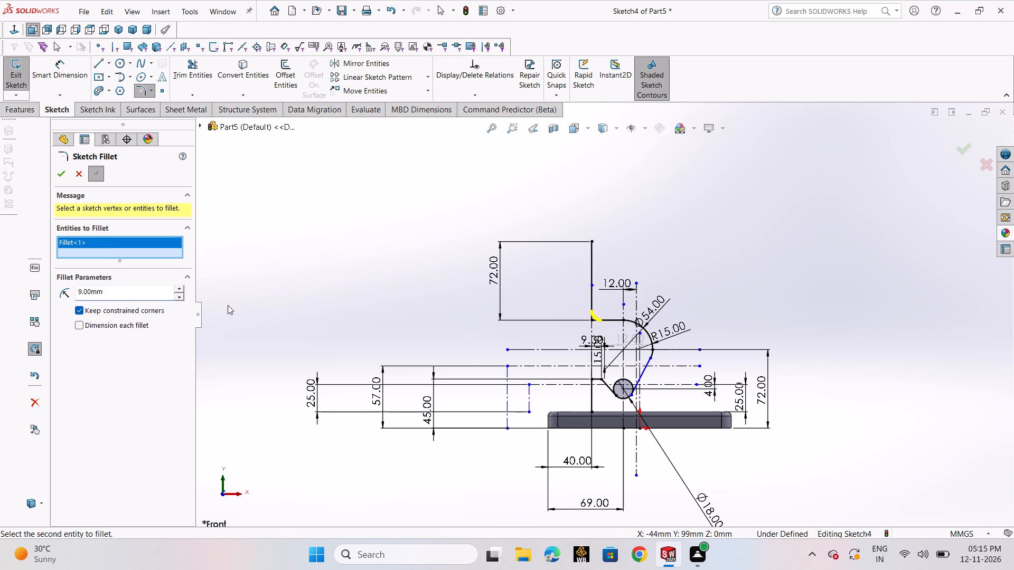
click(57, 177)
click(743, 256)
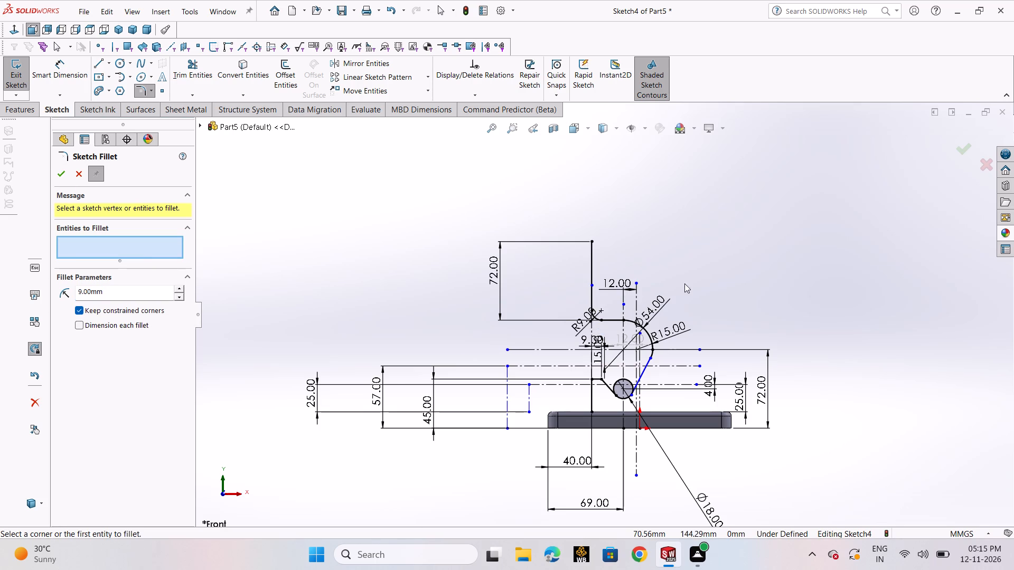
scroll(613, 336, down, 4)
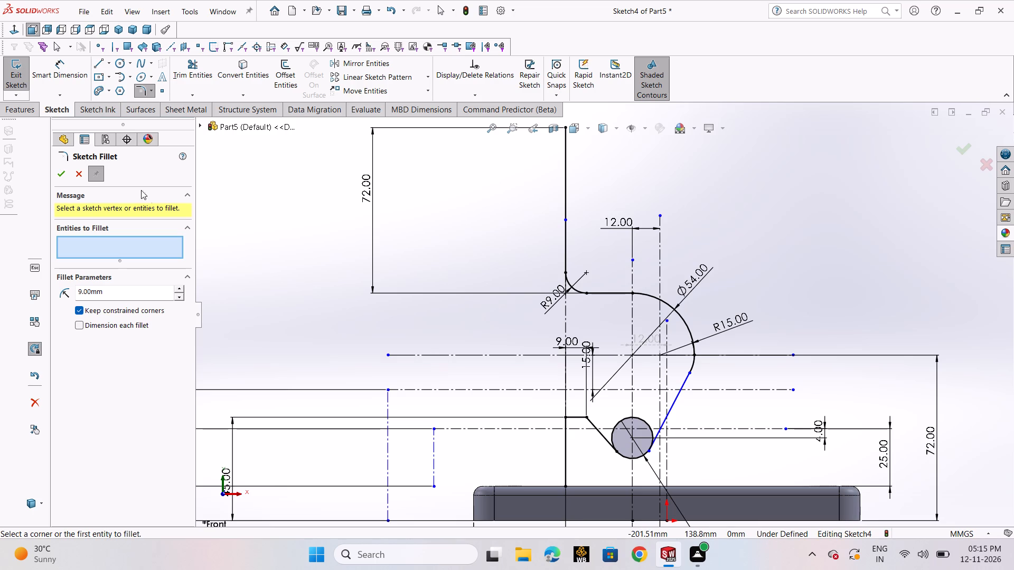
click(59, 173)
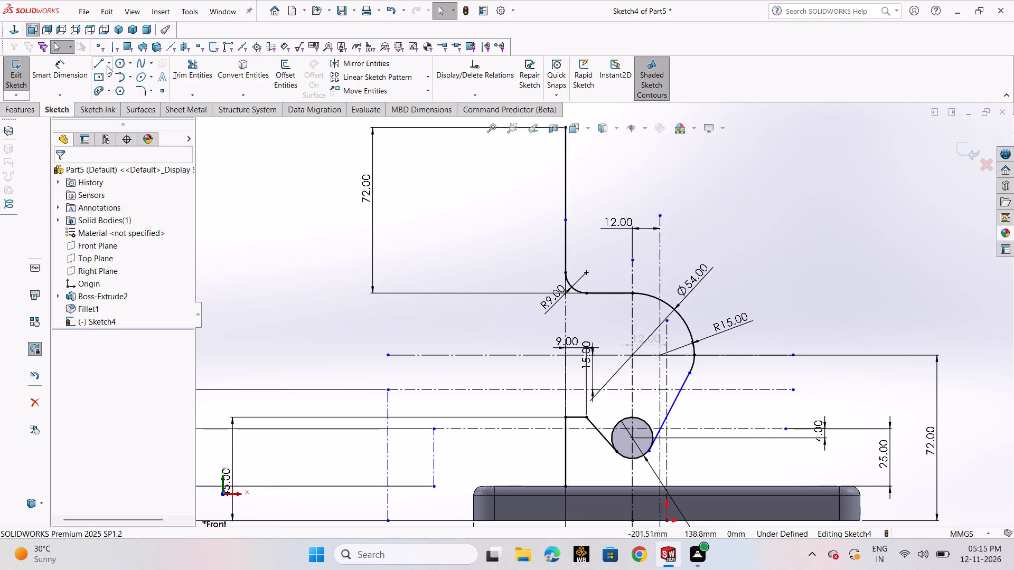
Sketch a vertical centerline about 151 mm long upward from the corner where the 9 mm horizontal line meets the slanted line.
click(107, 65)
click(112, 88)
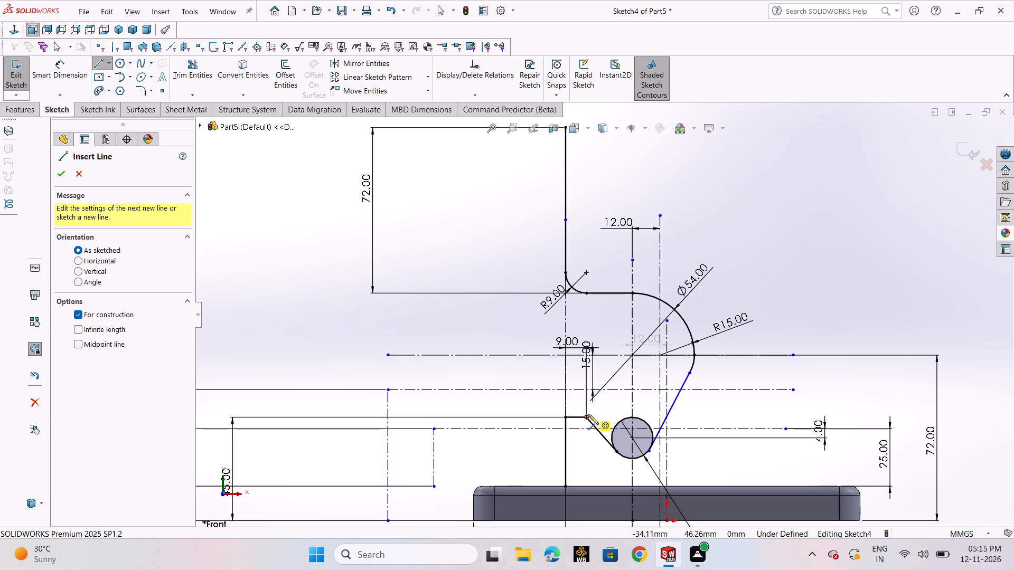
click(588, 414)
scroll(603, 196, up, 2)
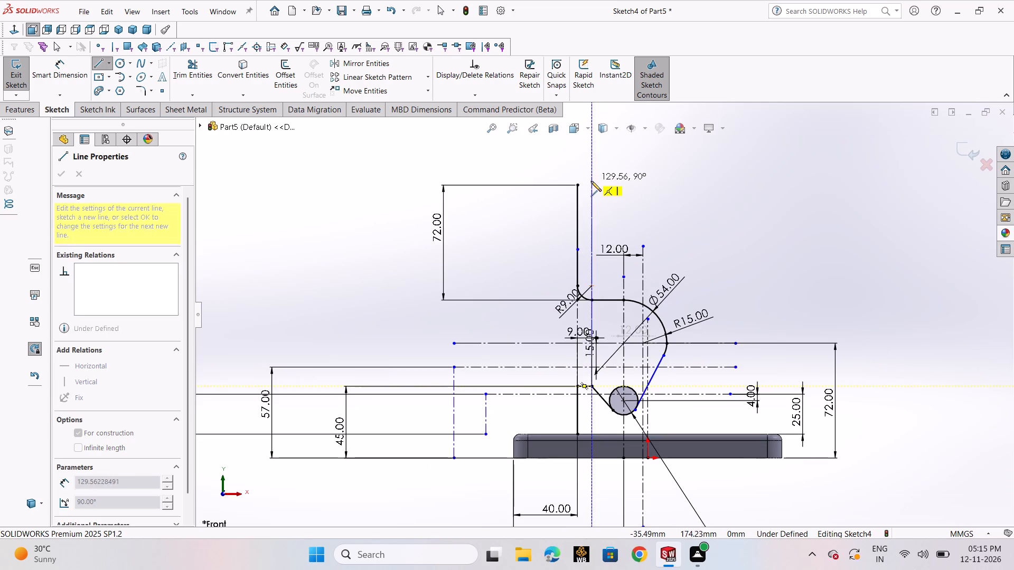
click(591, 146)
right_click(591, 146)
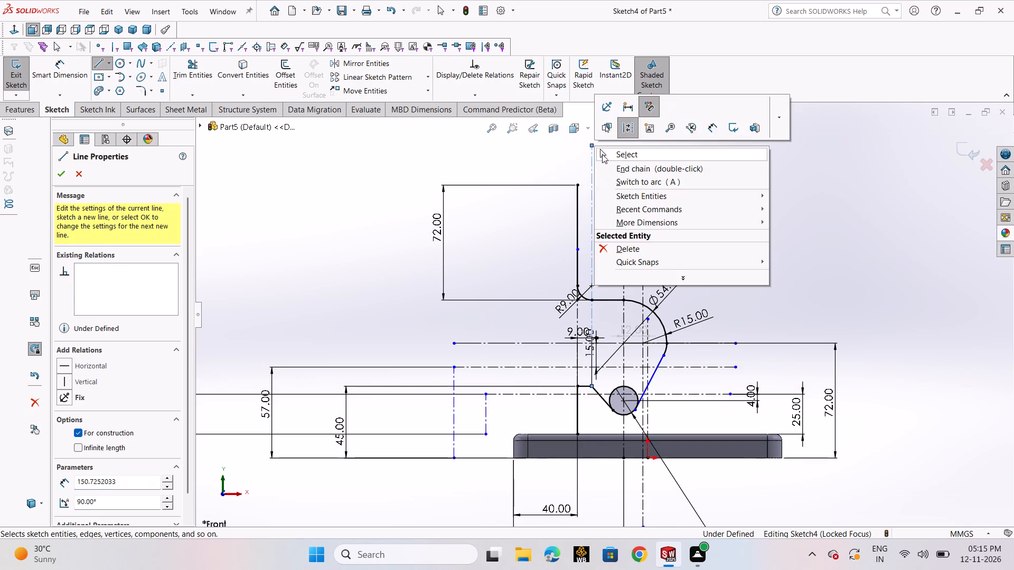
click(602, 154)
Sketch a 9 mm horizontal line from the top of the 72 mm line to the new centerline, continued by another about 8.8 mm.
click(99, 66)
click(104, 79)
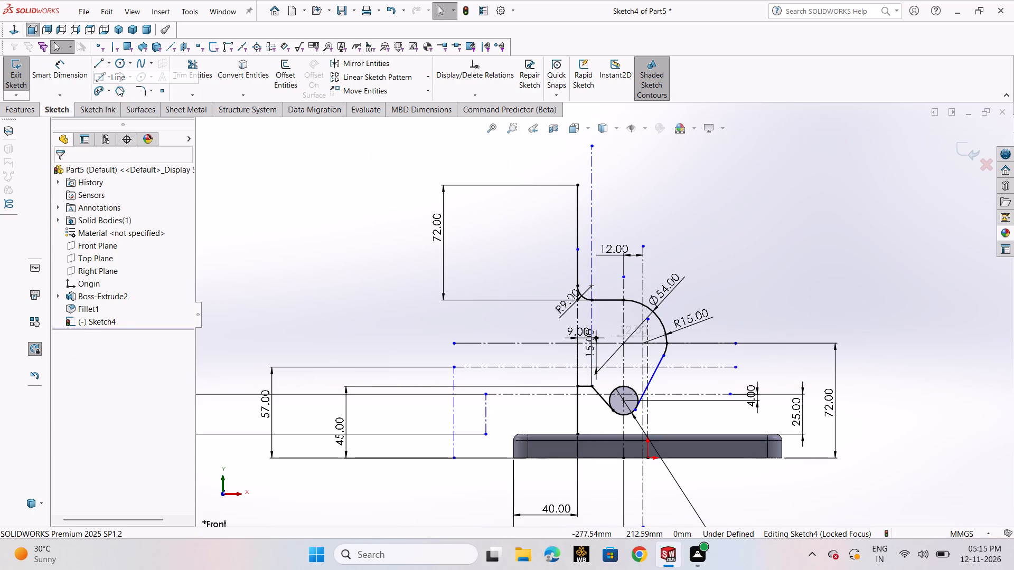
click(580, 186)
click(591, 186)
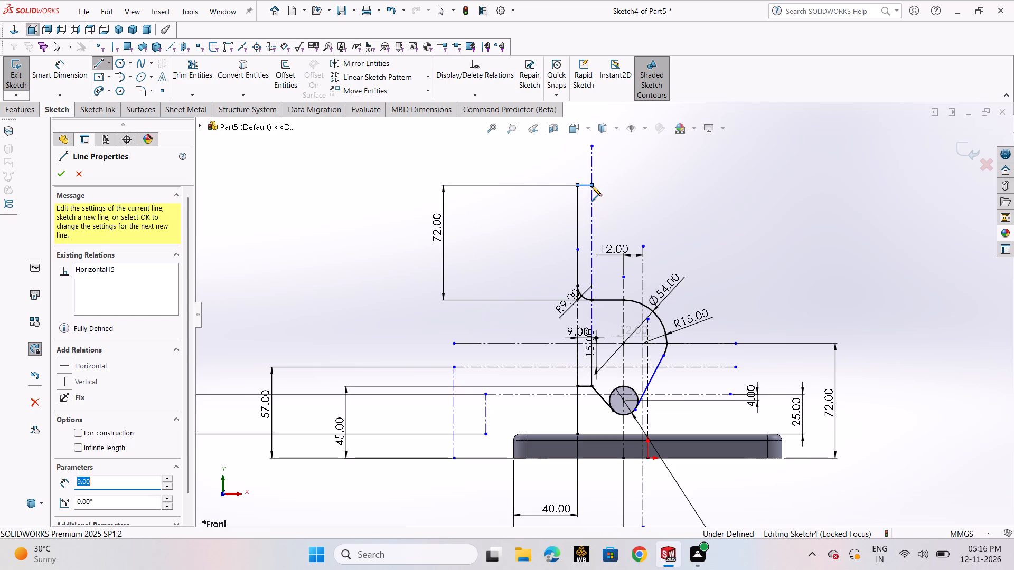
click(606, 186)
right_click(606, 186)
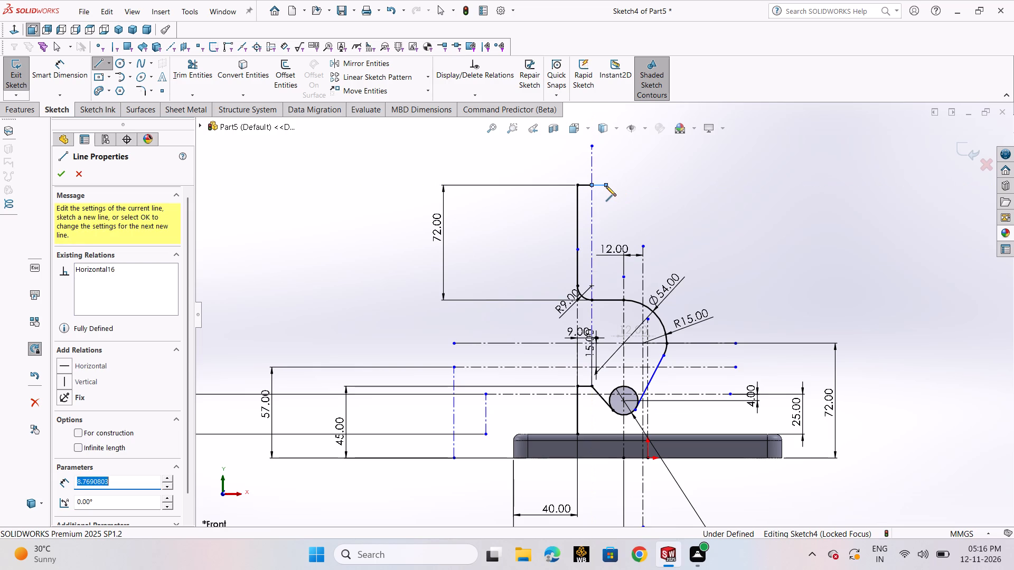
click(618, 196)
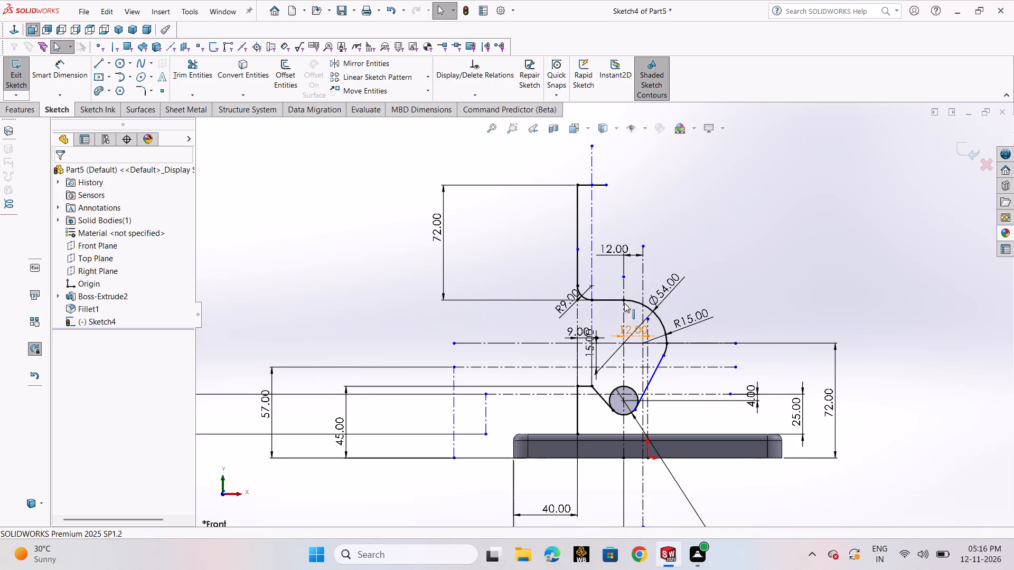
Stretch the vertical centerline through the 18 mm circle's center upward past the profile to a length of about 233 mm.
drag(623, 277, 625, 191)
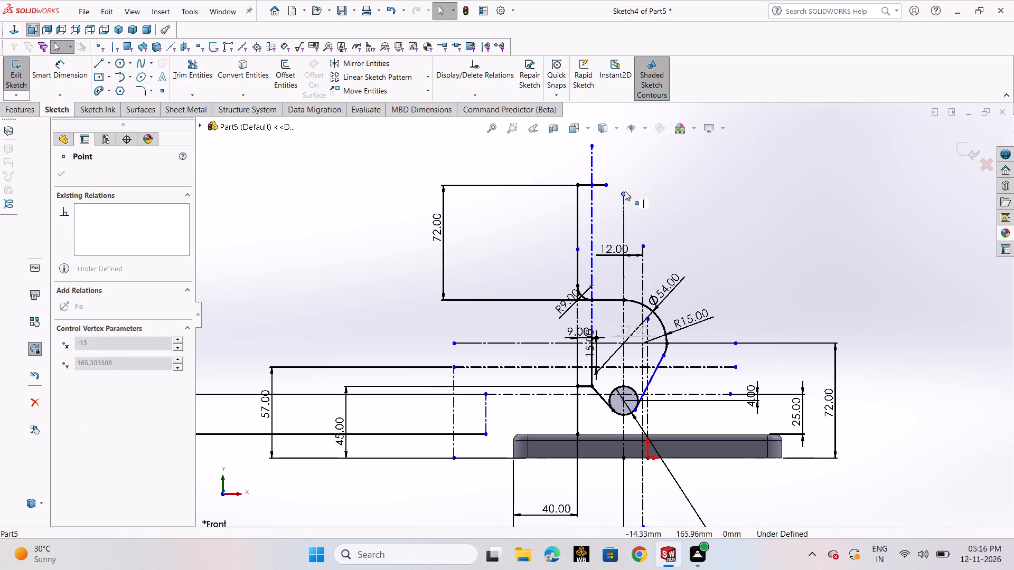
drag(625, 191, 622, 139)
scroll(635, 207, up, 3)
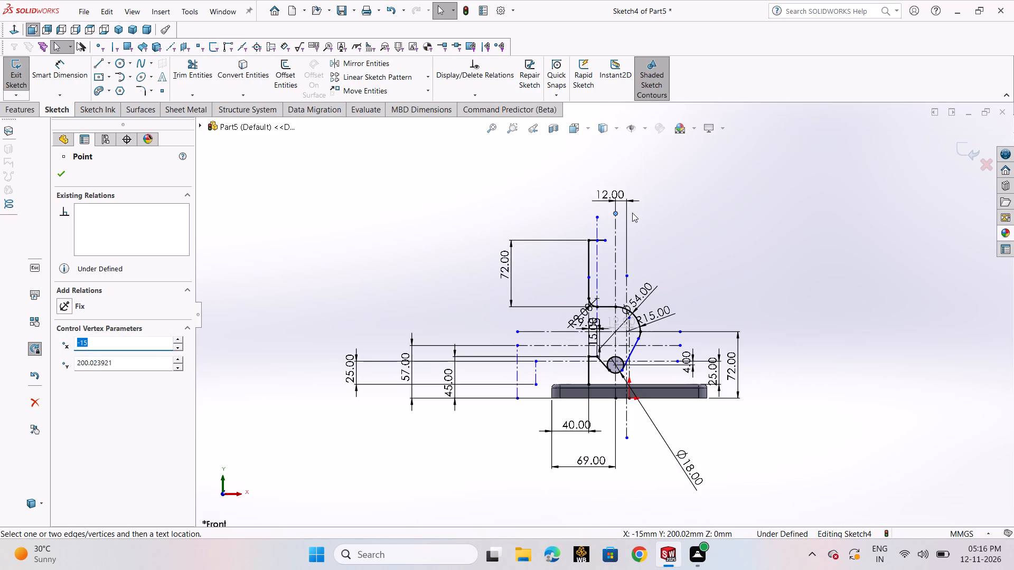
drag(615, 213, 615, 183)
click(663, 232)
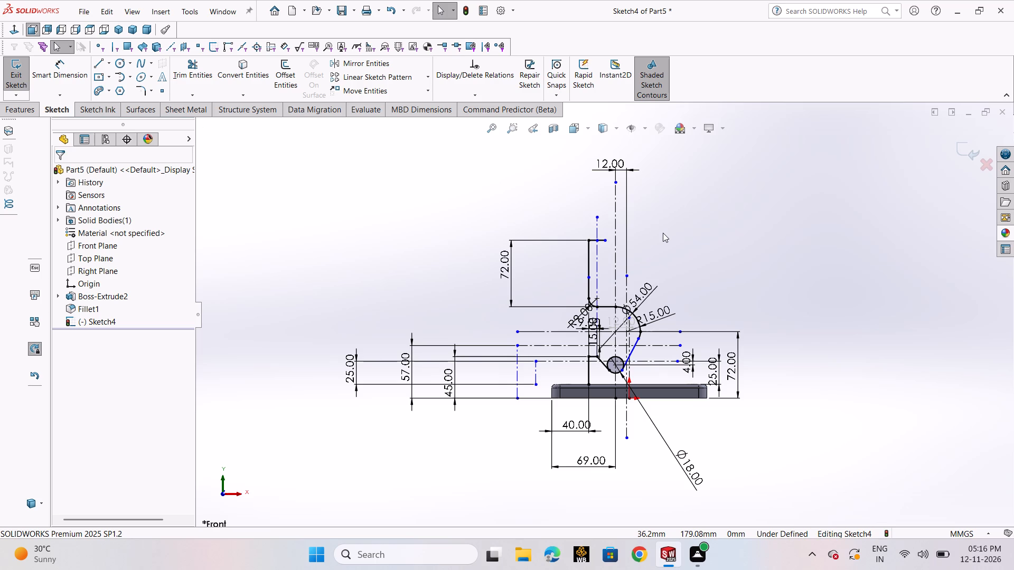
Check the horizontal distance between the new vertical centerline and the one through the 18 mm circle's center.
click(75, 81)
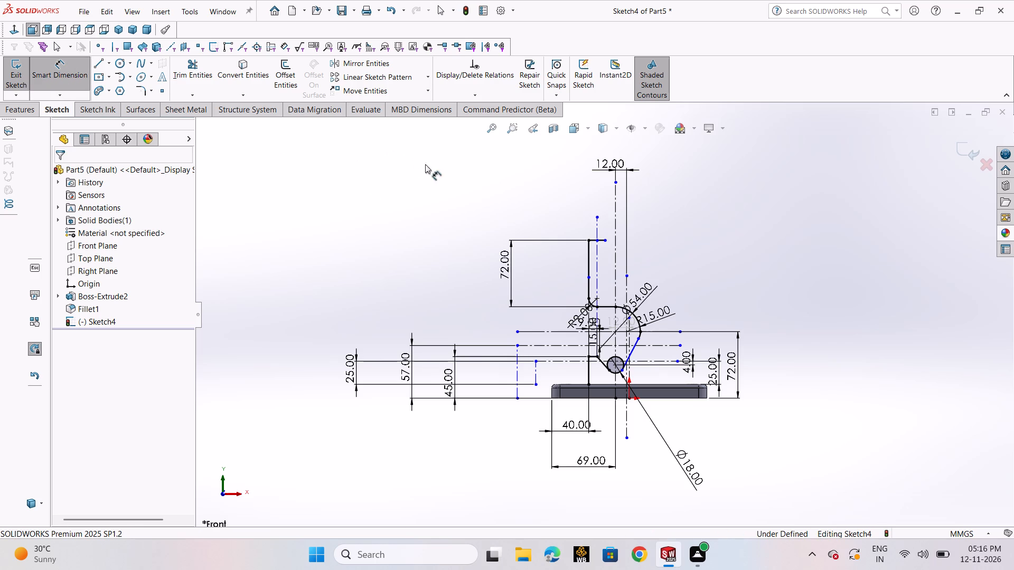
click(596, 231)
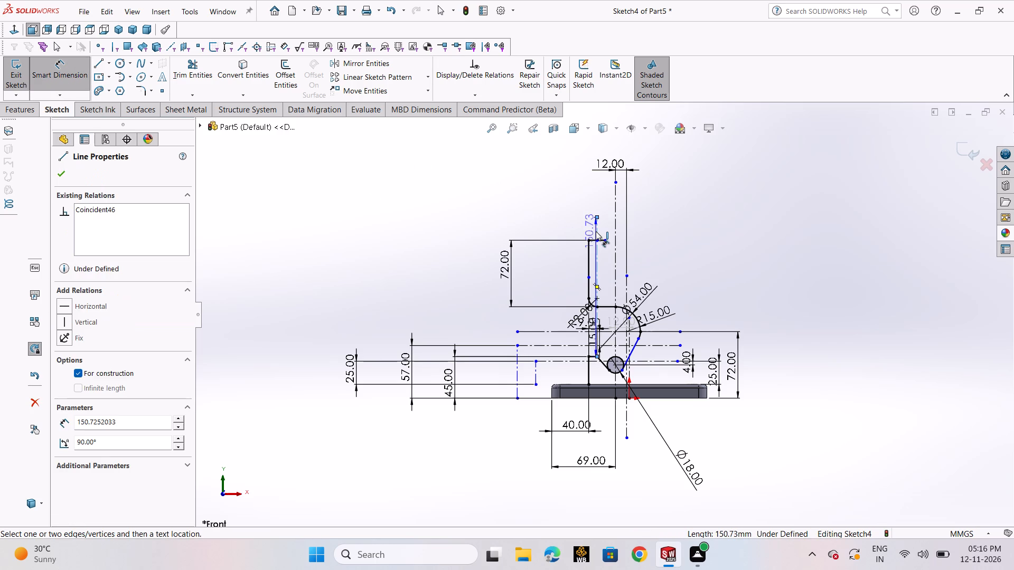
click(613, 197)
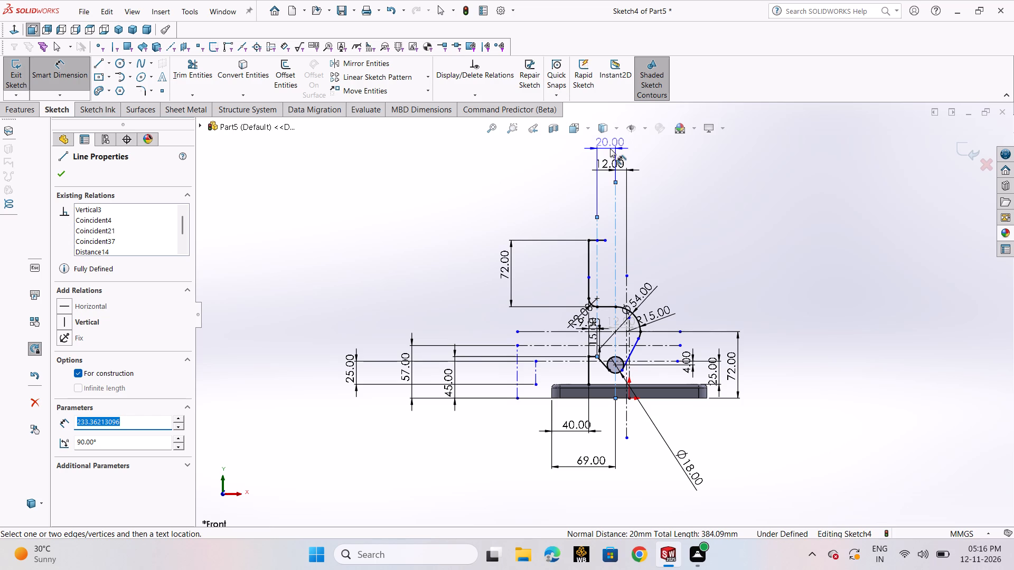
key(Escape)
key(Escape)
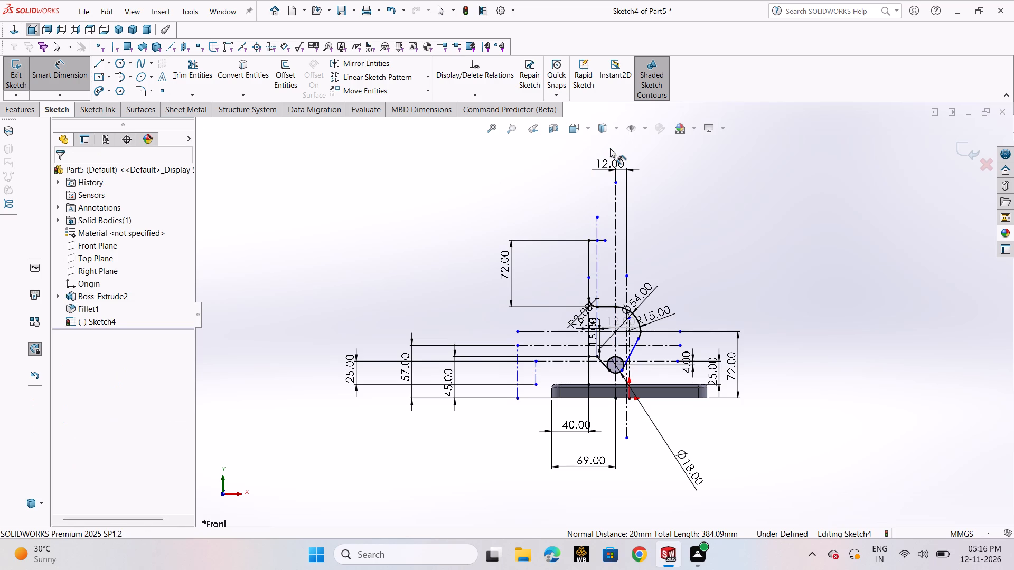
scroll(611, 246, down, 4)
key(Escape)
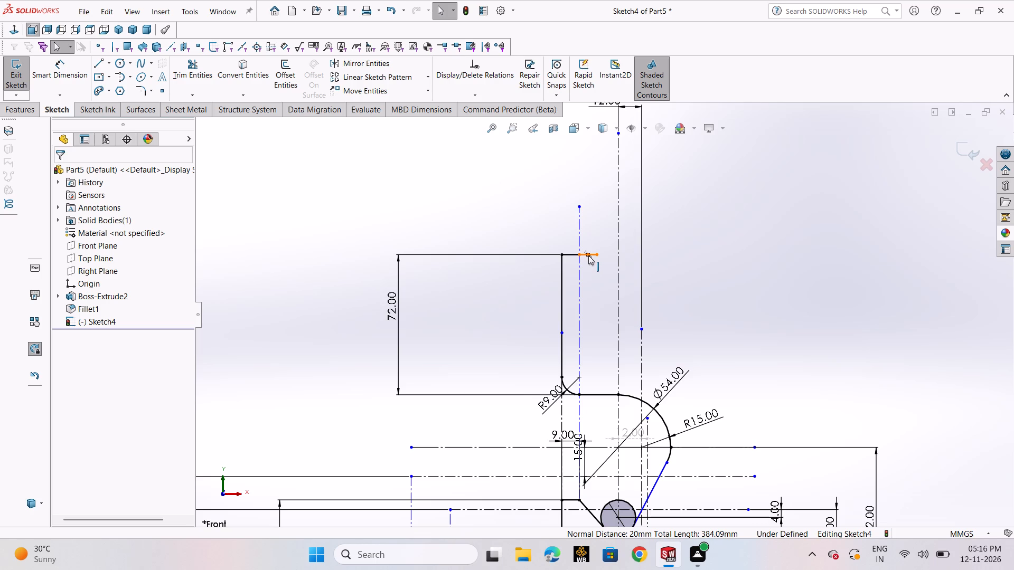
Delete both short horizontal lines at the top of the 72 mm upright.
click(588, 255)
key(Delete)
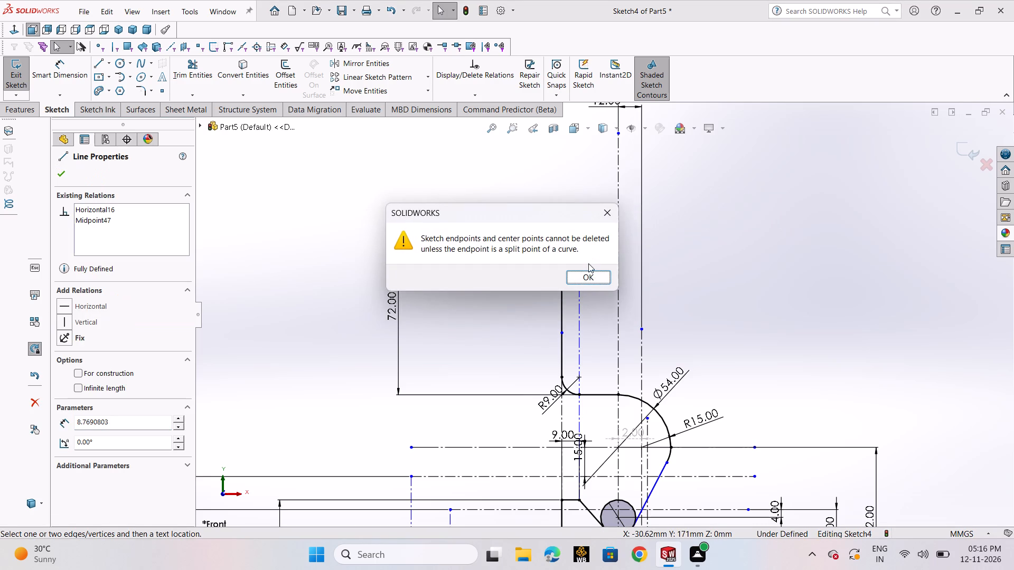
click(593, 278)
key(Escape)
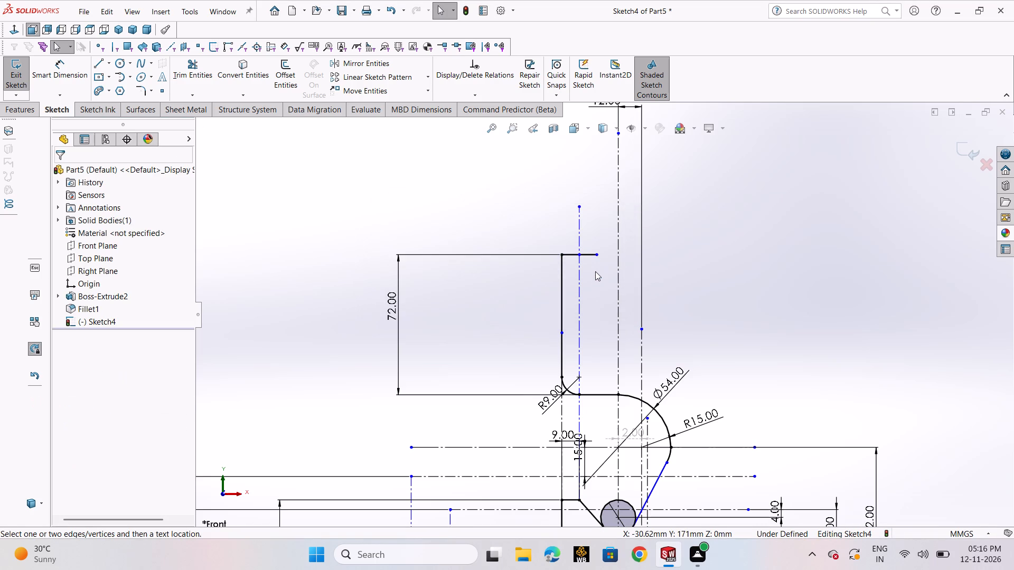
click(588, 256)
key(Delete)
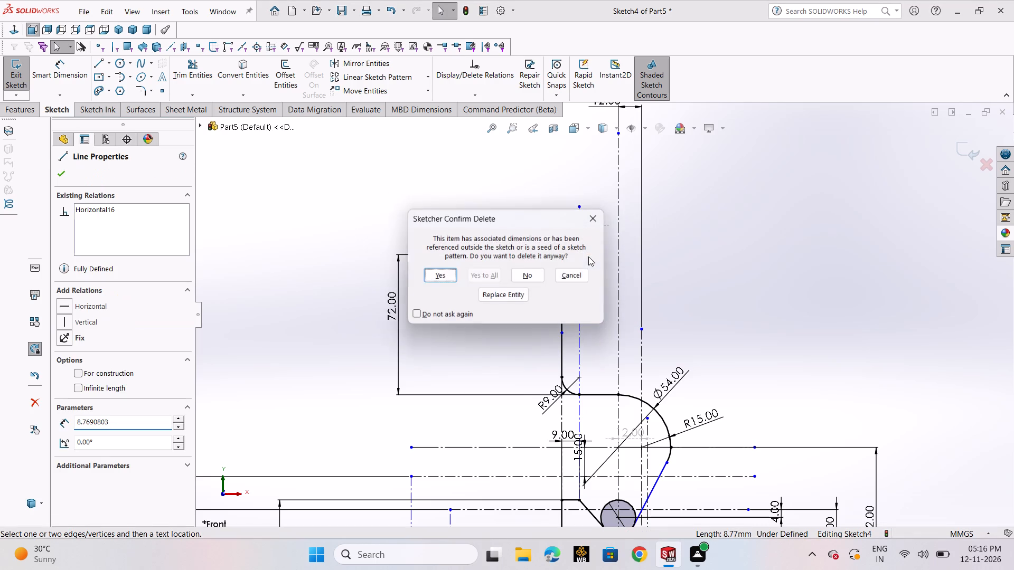
click(441, 278)
click(568, 253)
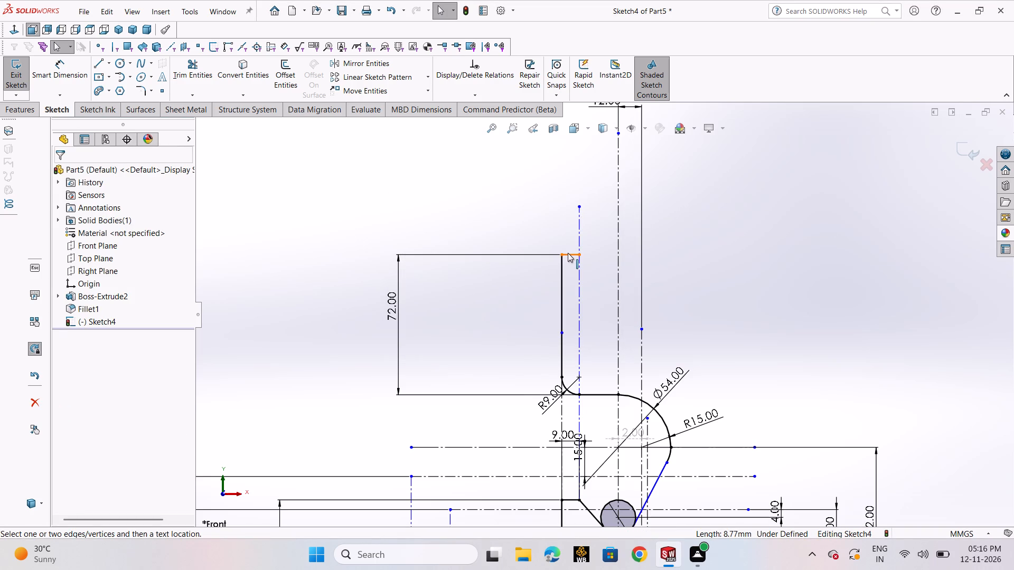
key(Delete)
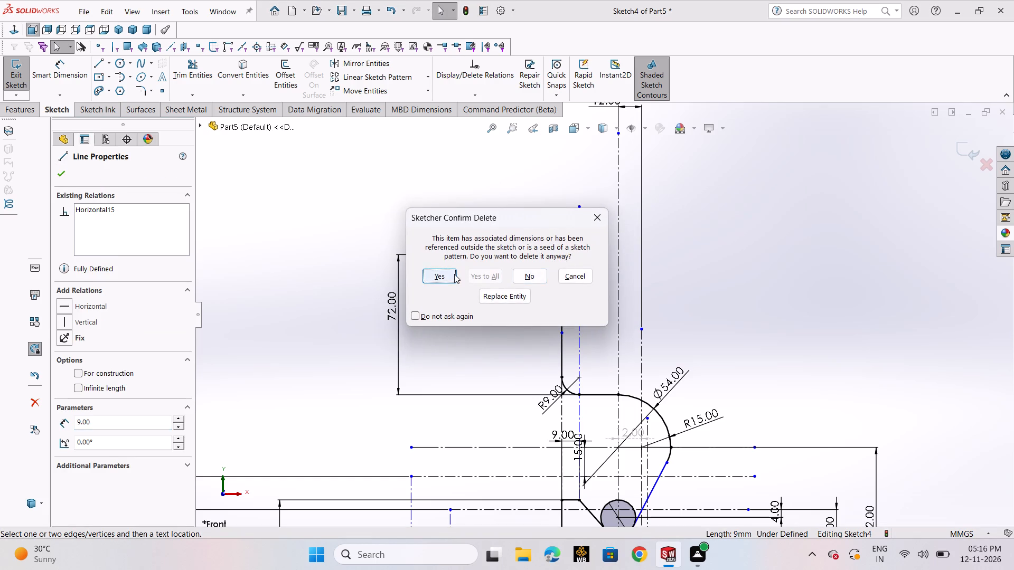
click(454, 274)
Sketch a single horizontal line from the top of the 72 mm upright, ending just past the short vertical centerline.
click(101, 61)
click(108, 77)
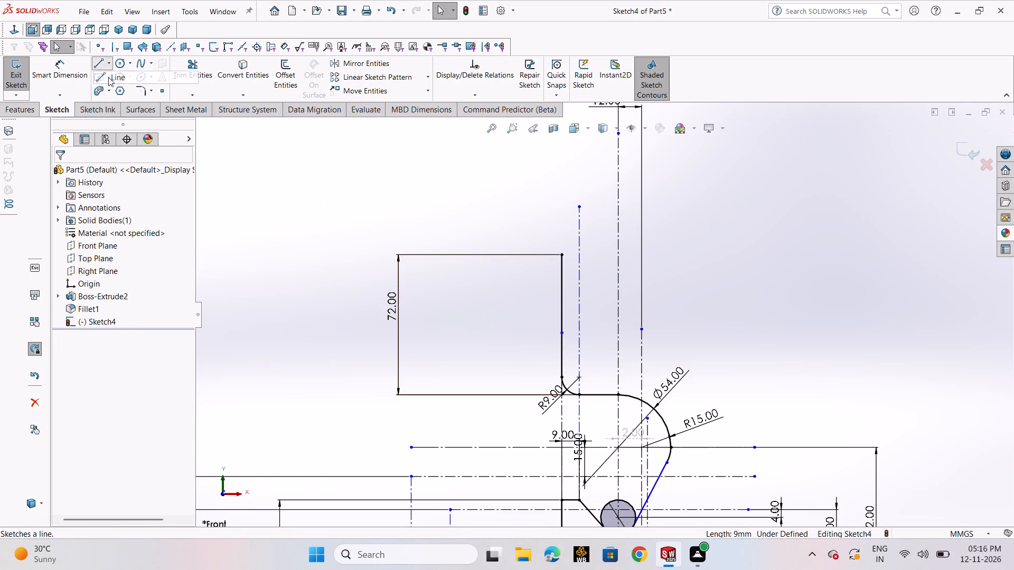
click(560, 253)
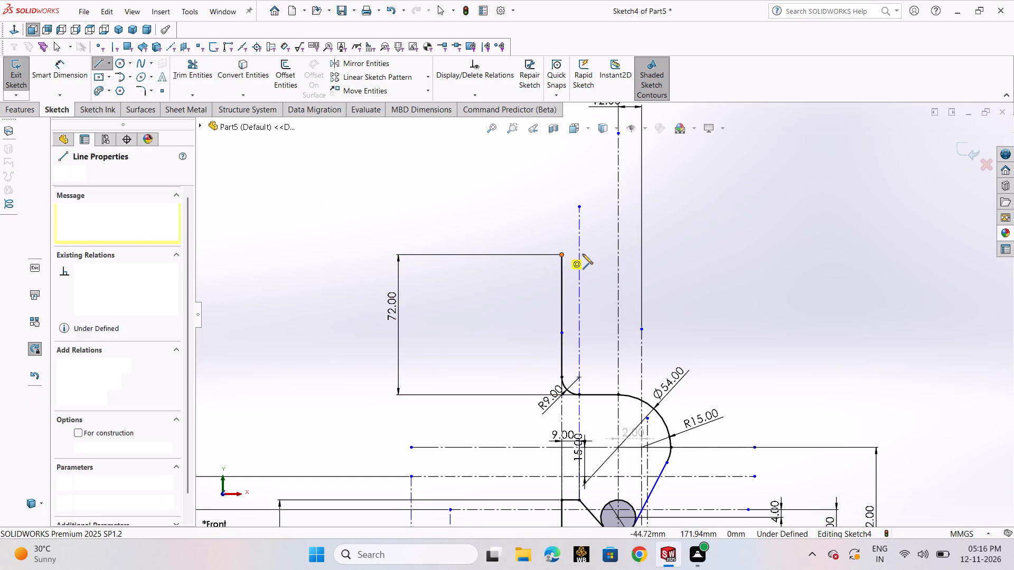
click(590, 254)
right_click(590, 254)
click(613, 260)
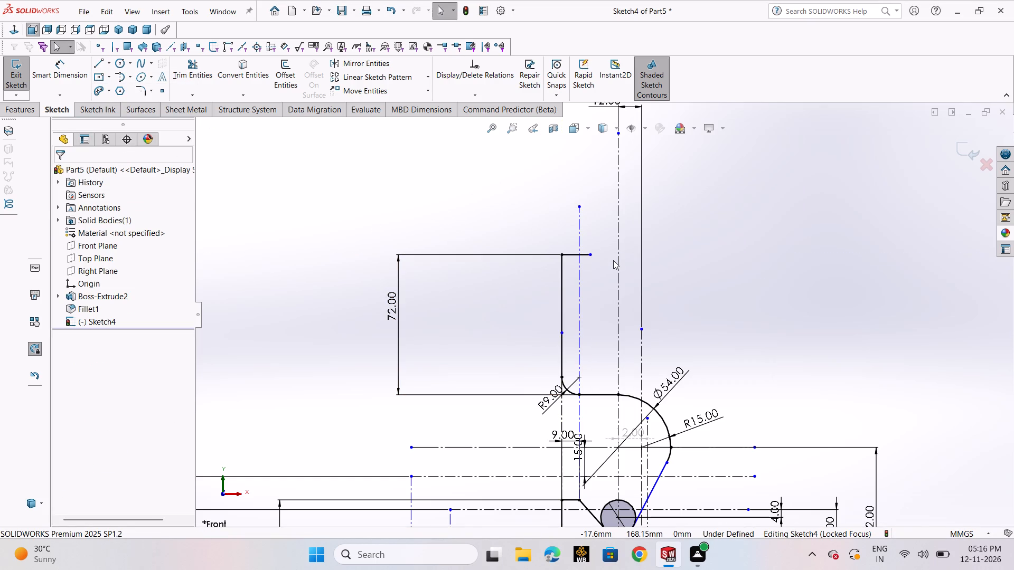
Dimension the new horizontal line's free end 15 mm from the vertical centerline through the 18 mm circle's center.
scroll(614, 245, up, 3)
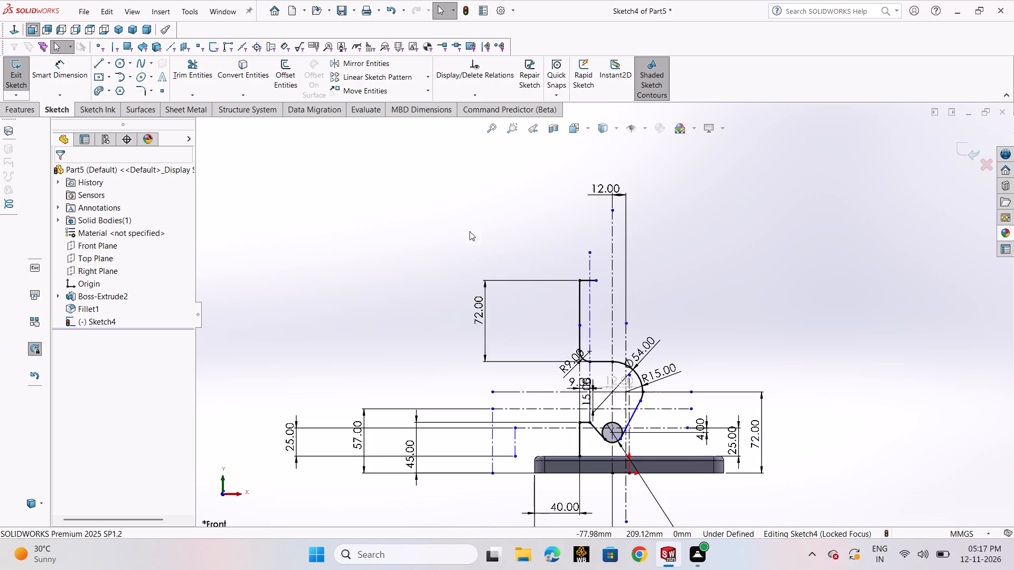
click(61, 75)
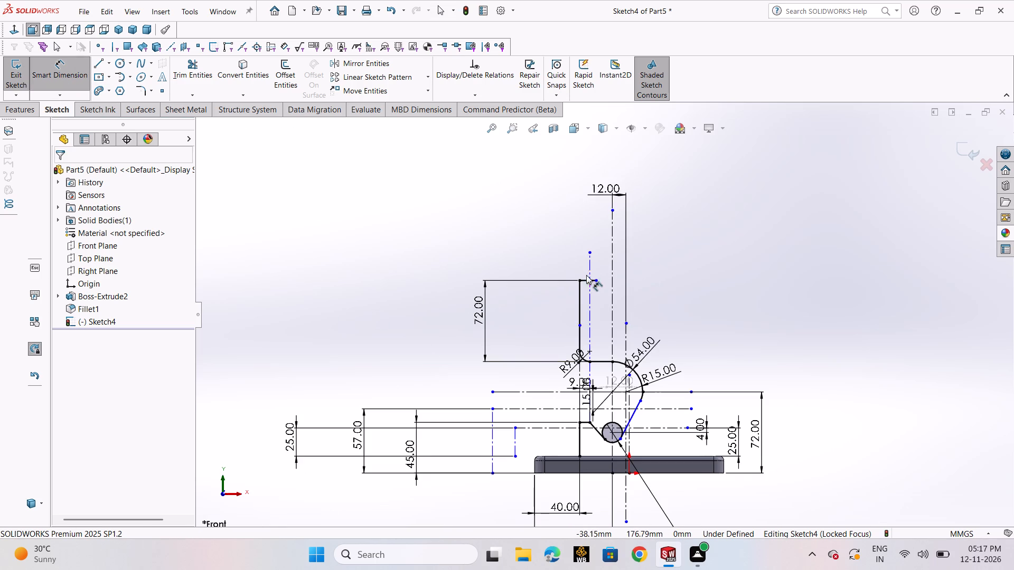
click(594, 279)
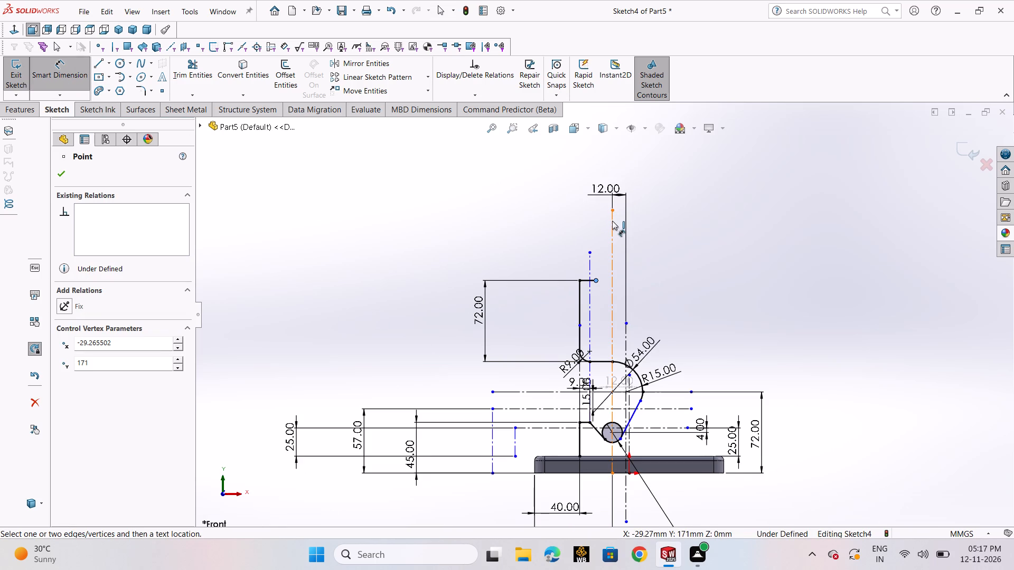
click(612, 221)
click(590, 168)
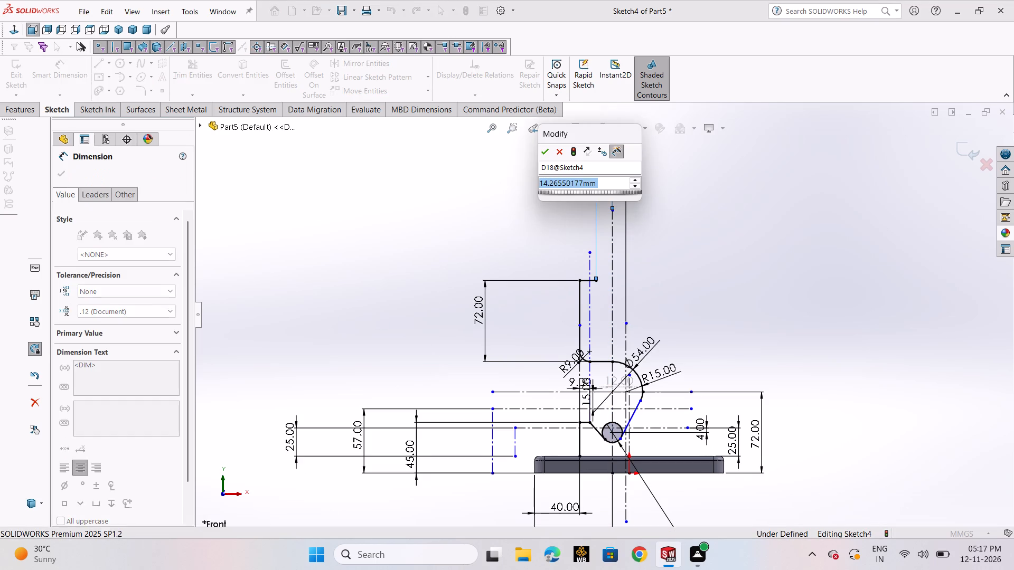
text(15)
key(Return)
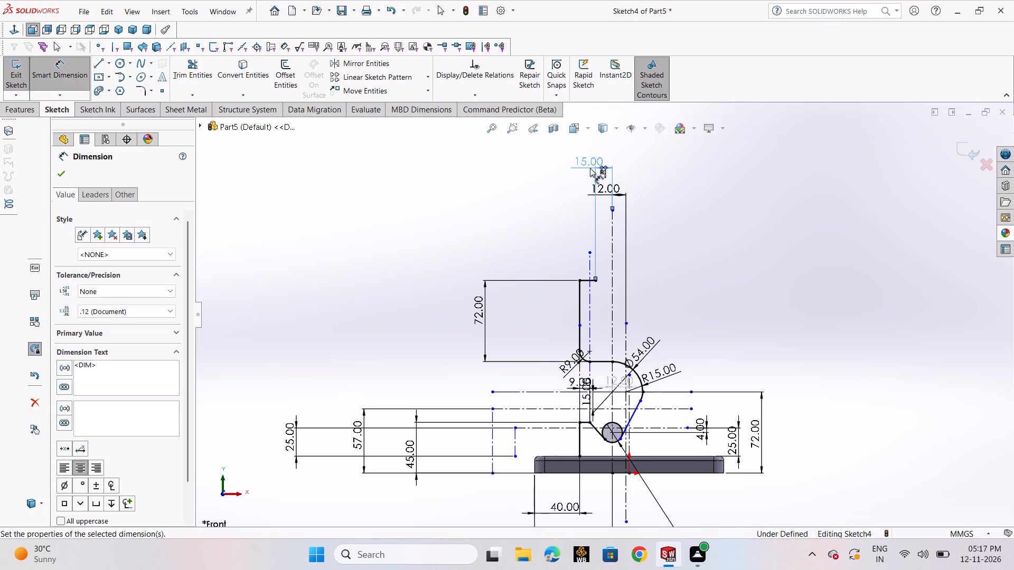
click(60, 174)
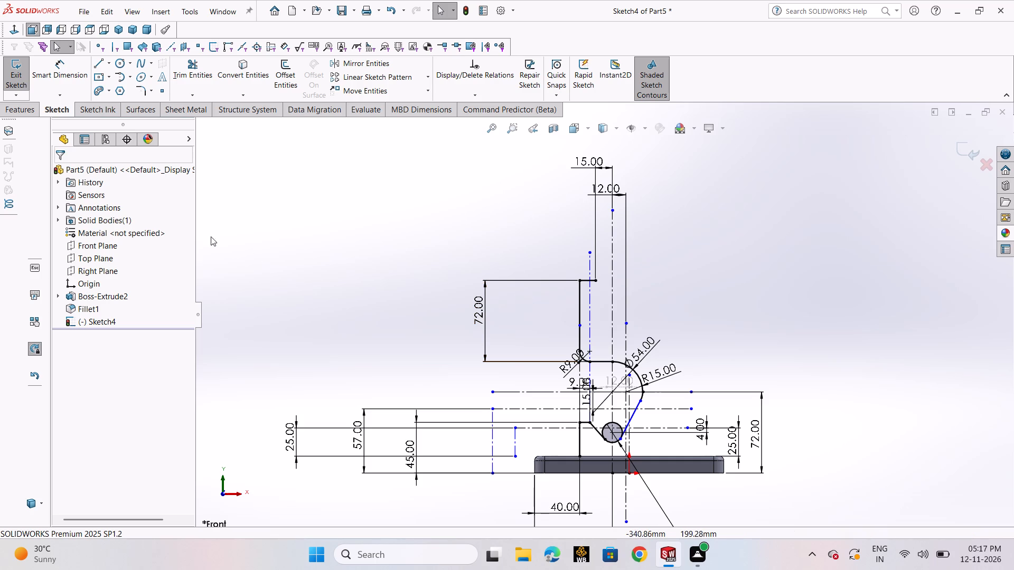
Sketch a vertical line about 38 mm long upward from the free end of the top horizontal line.
click(101, 63)
click(109, 78)
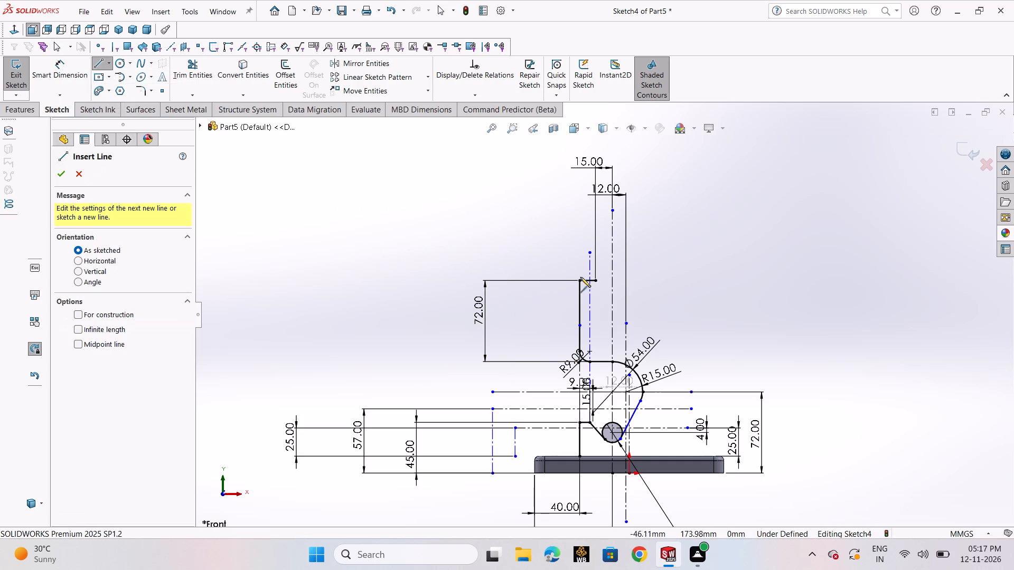
scroll(609, 272, down, 2)
click(588, 292)
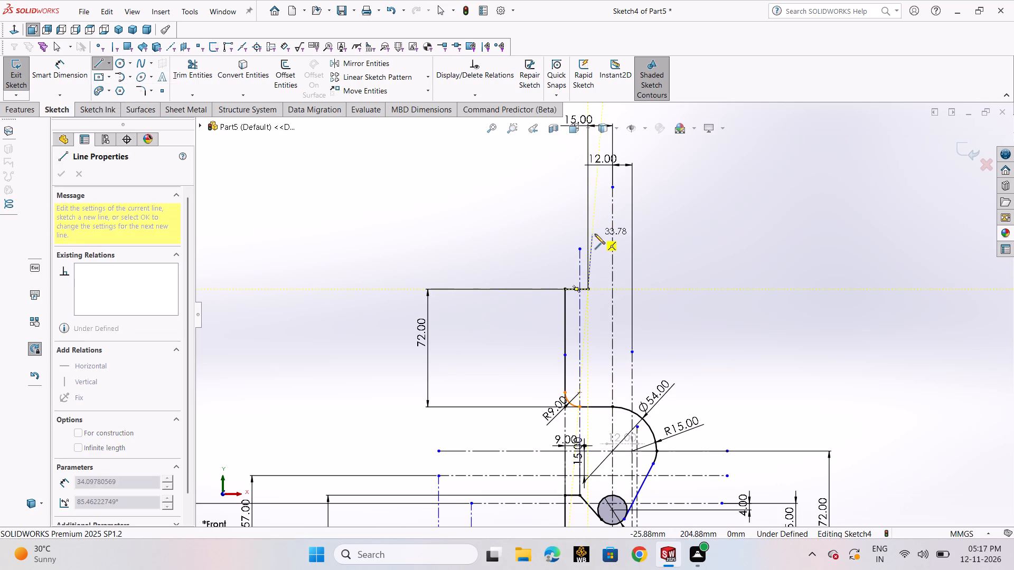
click(586, 227)
right_click(586, 227)
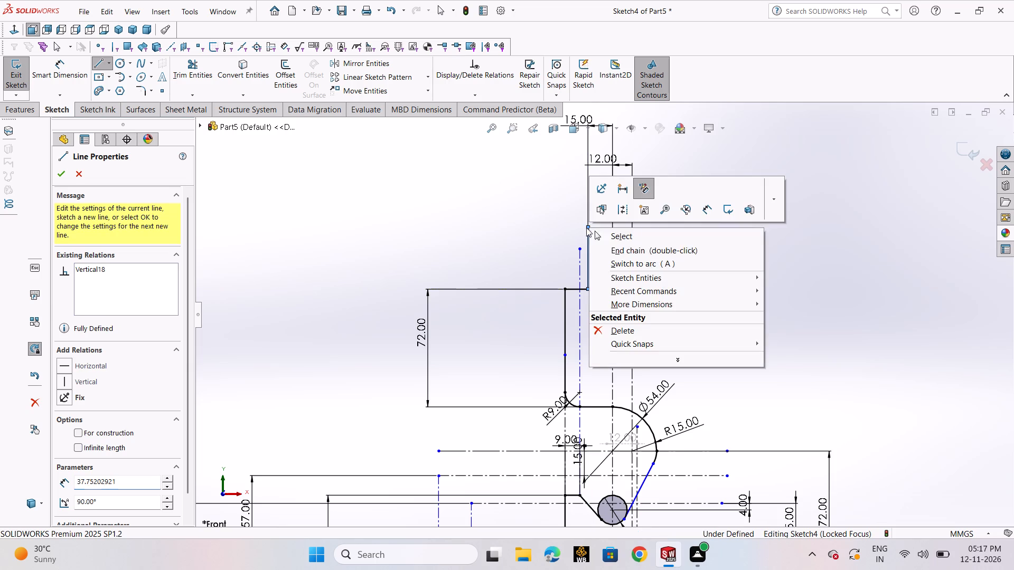
click(601, 236)
Set the new vertical line's length to 18 mm.
click(63, 71)
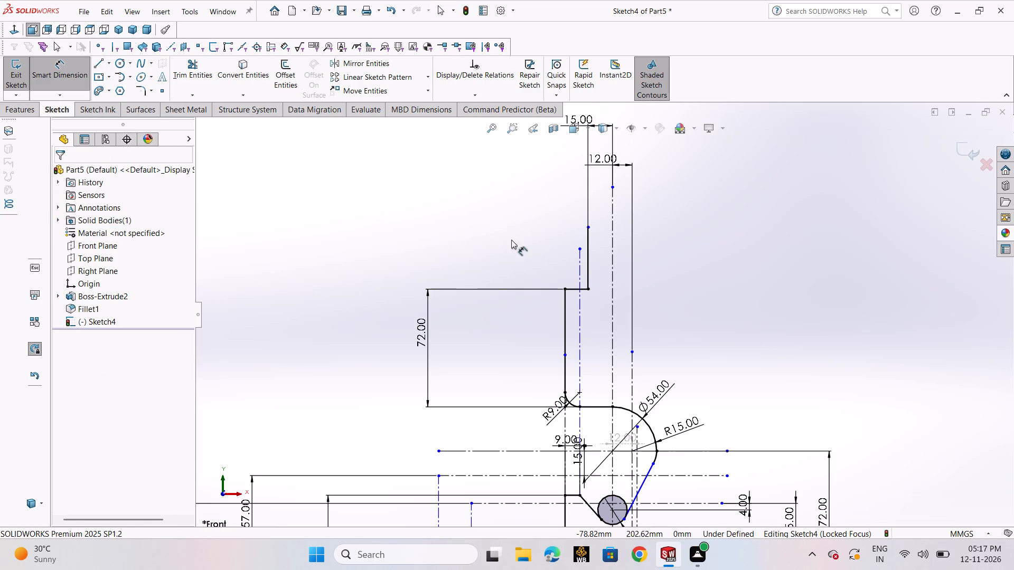
click(587, 249)
click(379, 233)
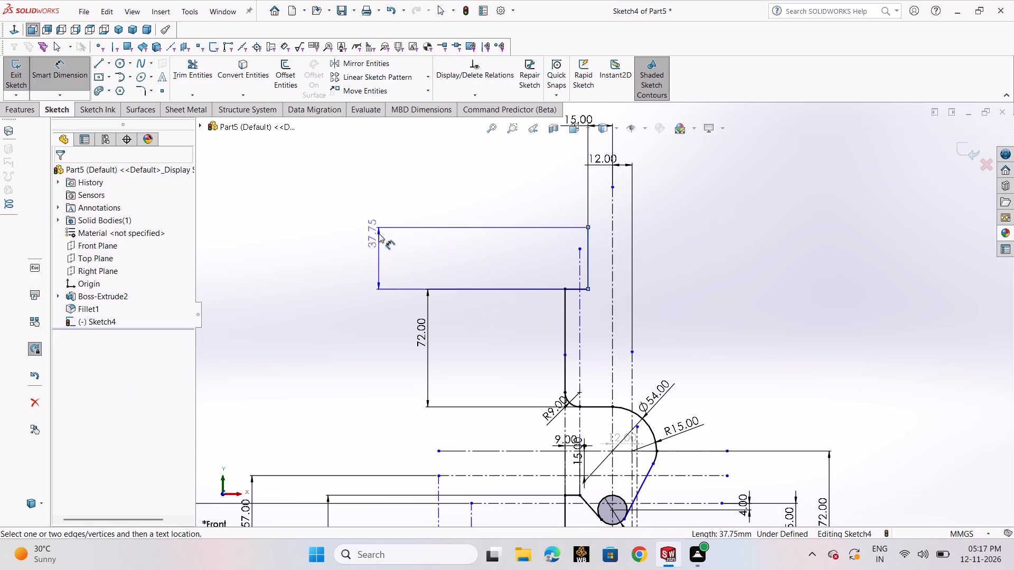
text(18)
key(Return)
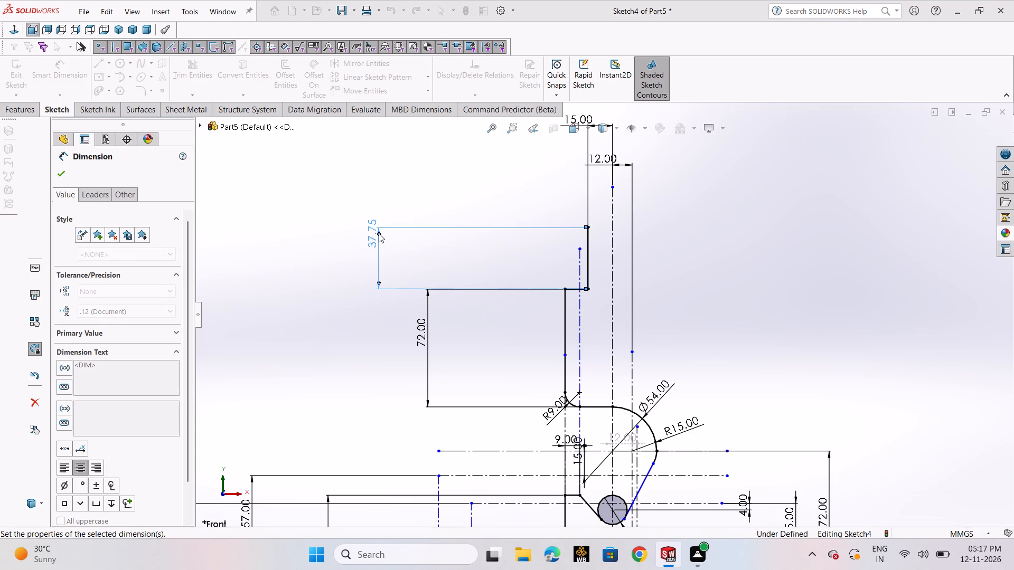
click(64, 175)
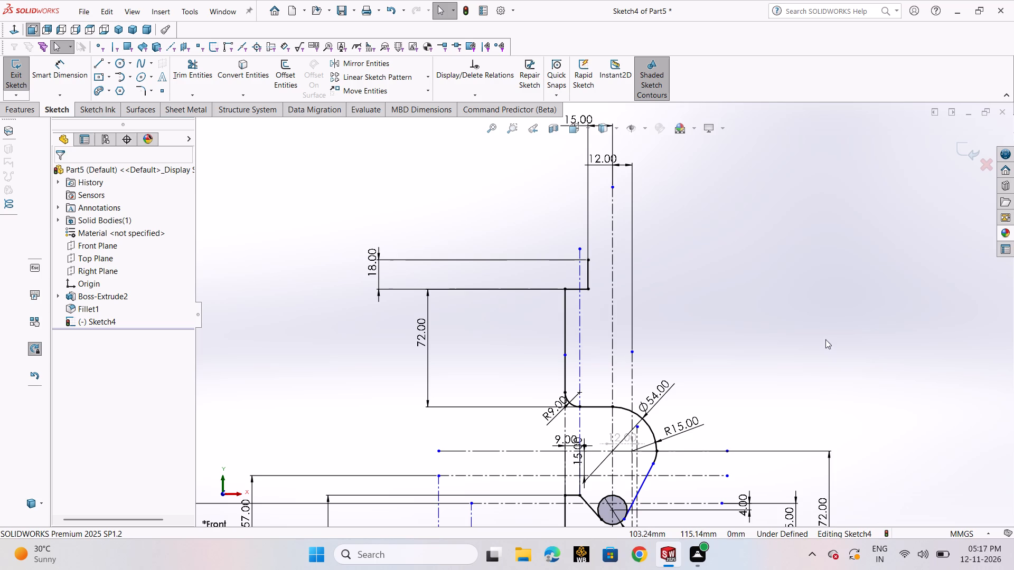
Sketch a 15 mm horizontal line from the top of the 18 mm line to the centerline through the circle's center.
click(98, 63)
click(109, 76)
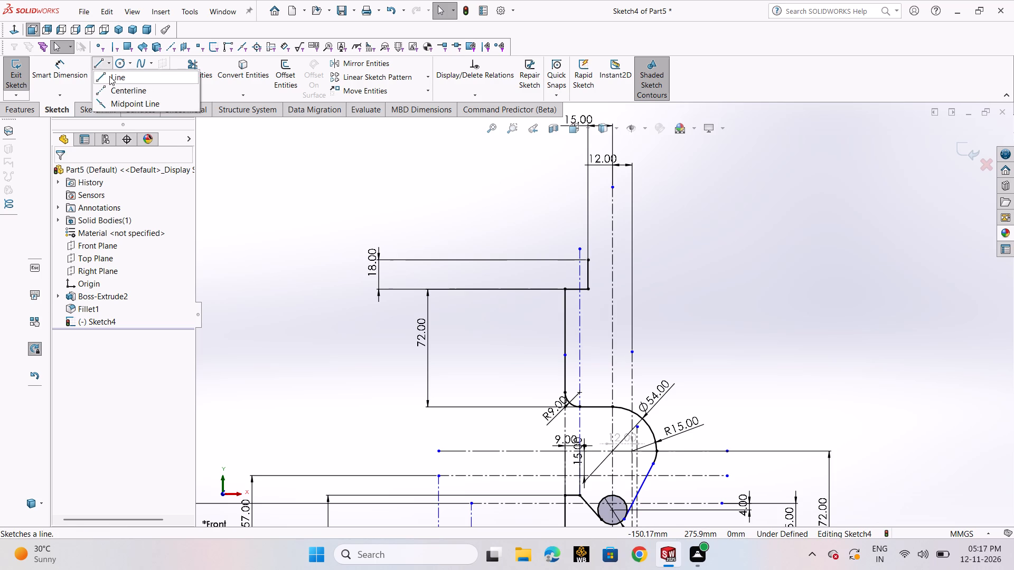
click(587, 261)
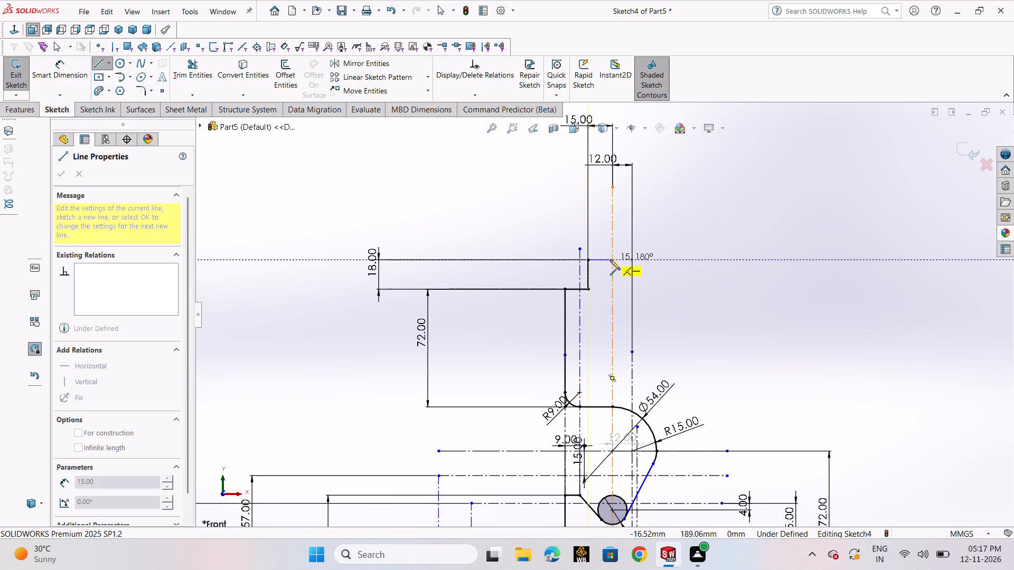
click(611, 261)
right_click(611, 261)
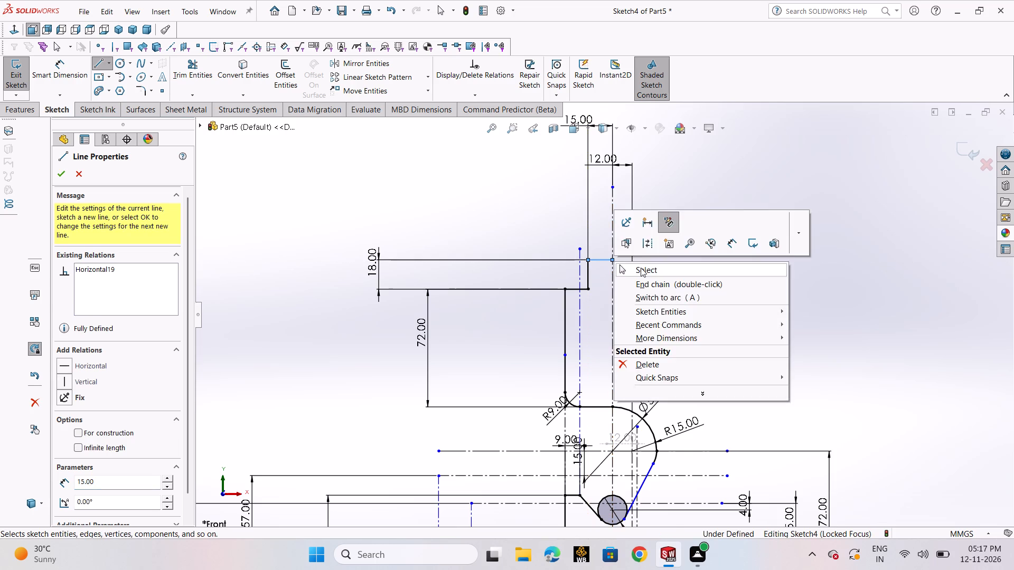
click(641, 268)
click(641, 268)
Mirror the two top horizontal lines, the 18 mm line and the upright about the vertical centerline through the circle's center.
click(376, 60)
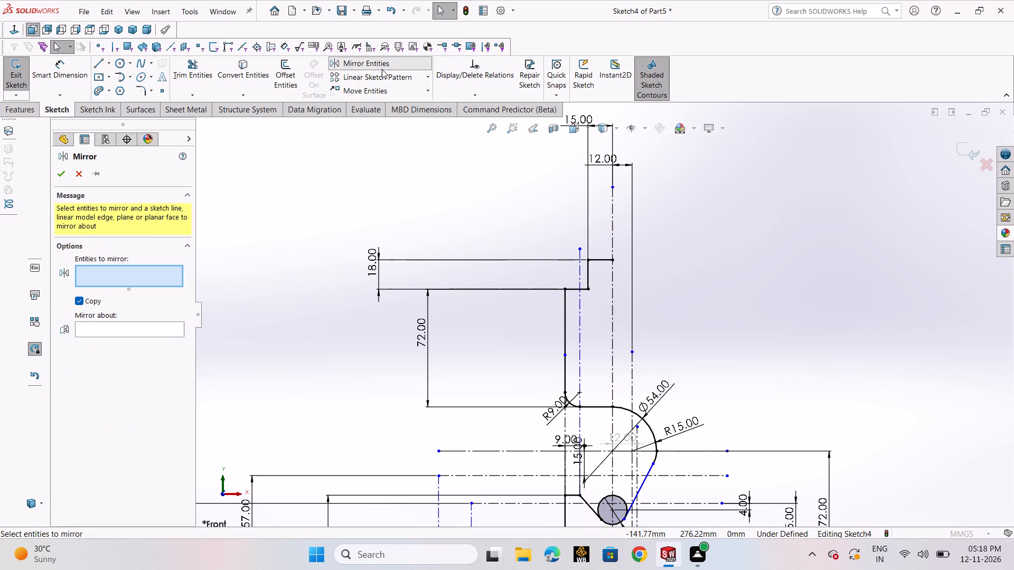
click(604, 259)
click(589, 274)
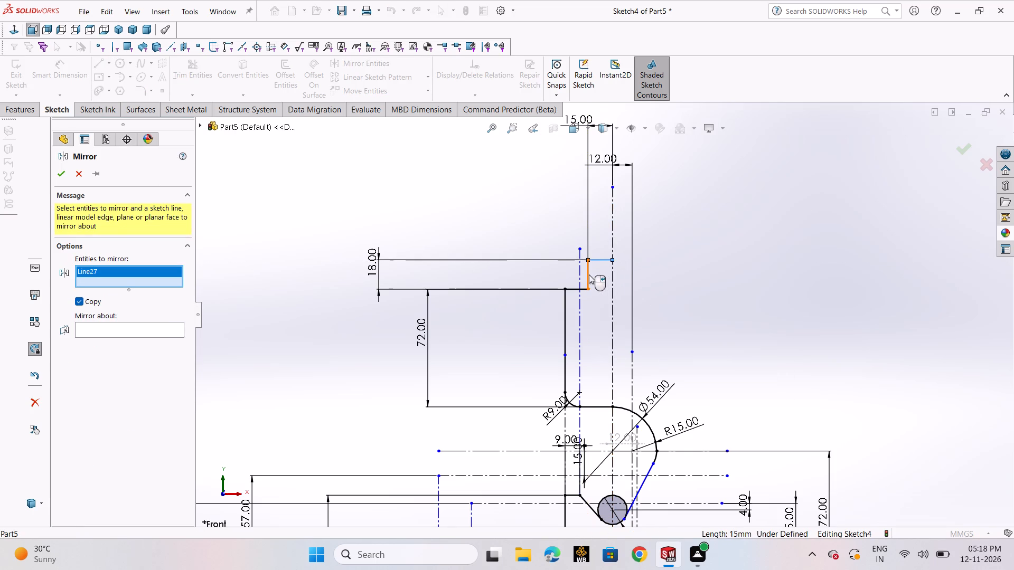
click(569, 287)
click(565, 309)
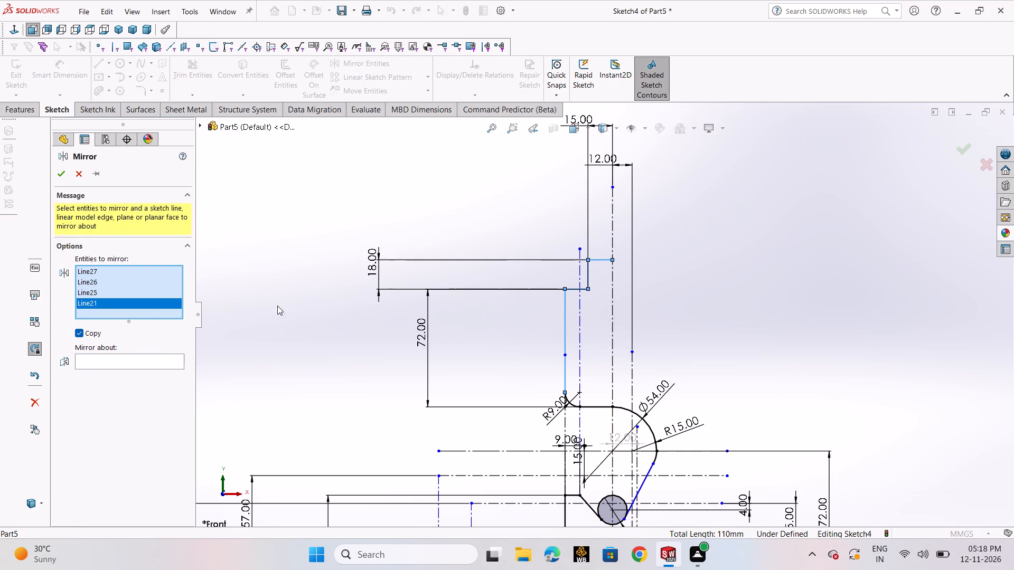
click(124, 364)
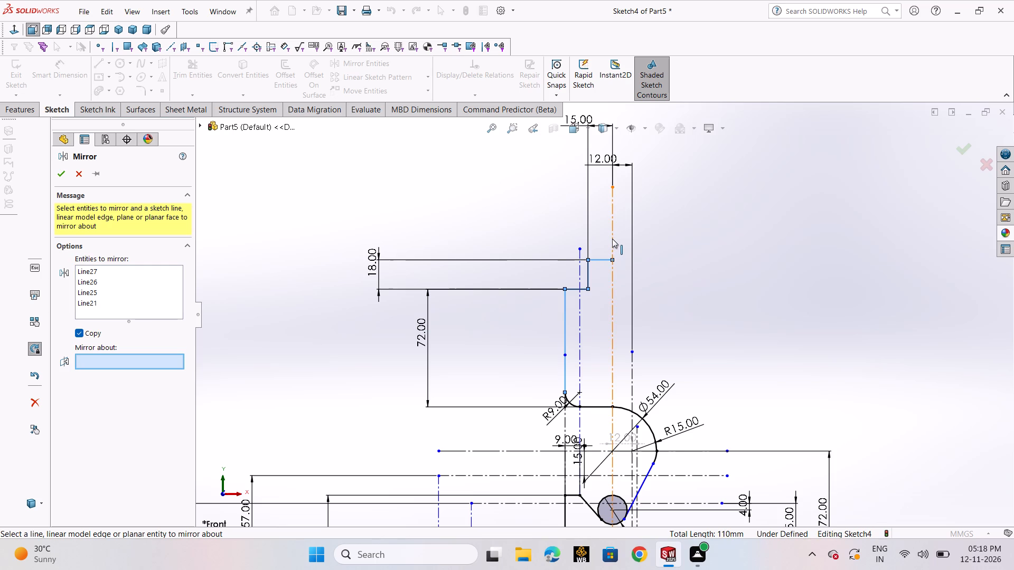
click(612, 239)
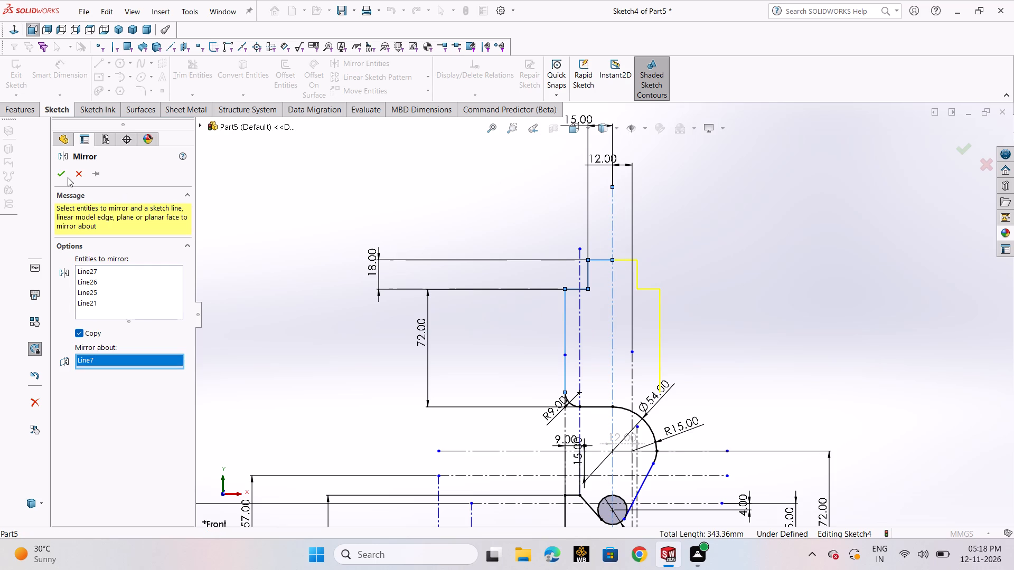
click(68, 177)
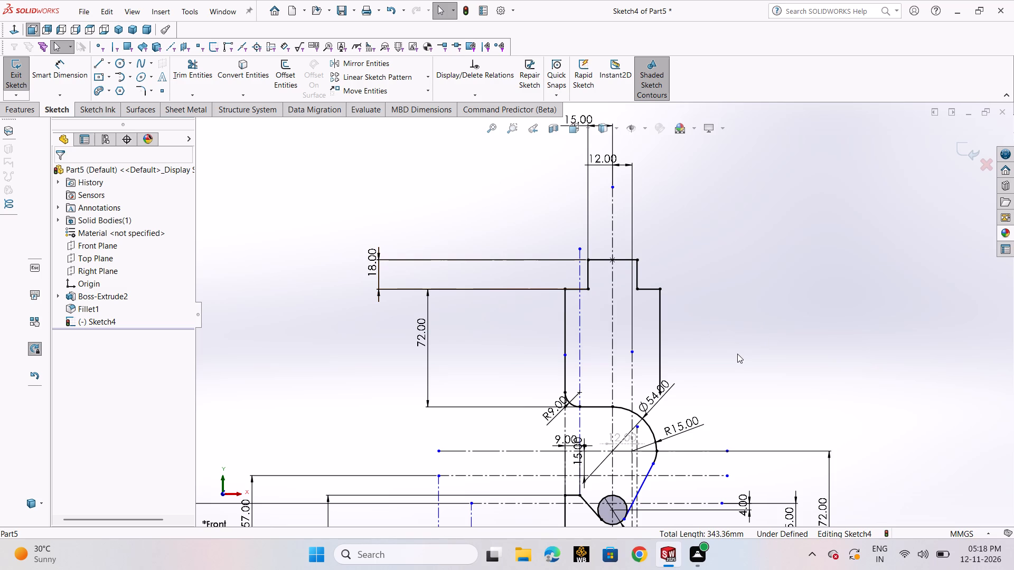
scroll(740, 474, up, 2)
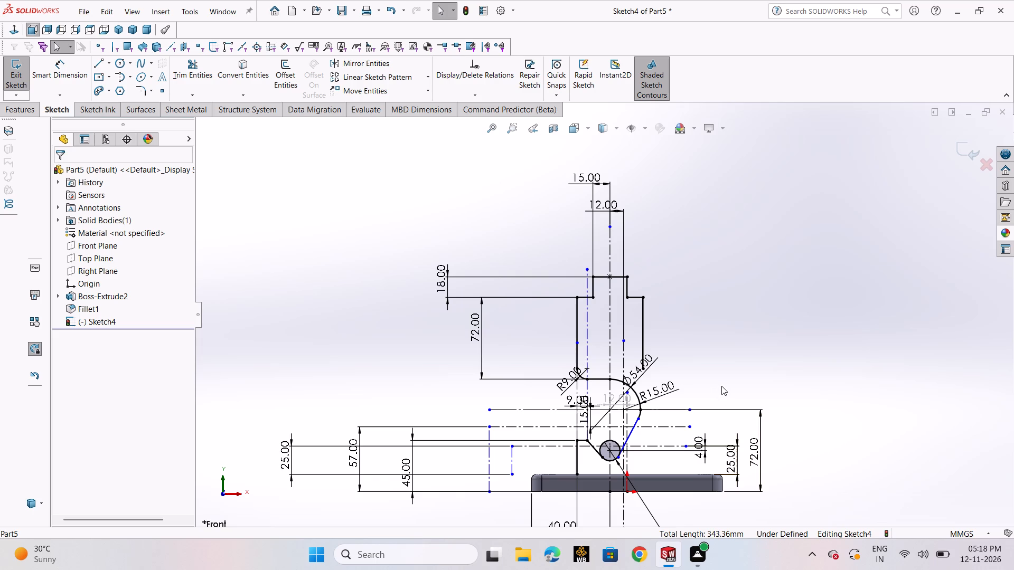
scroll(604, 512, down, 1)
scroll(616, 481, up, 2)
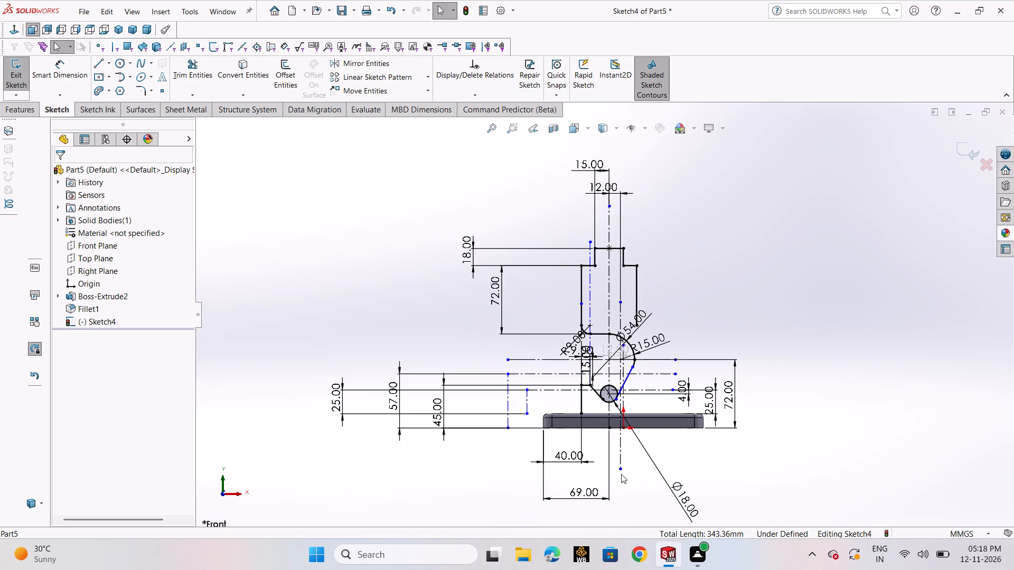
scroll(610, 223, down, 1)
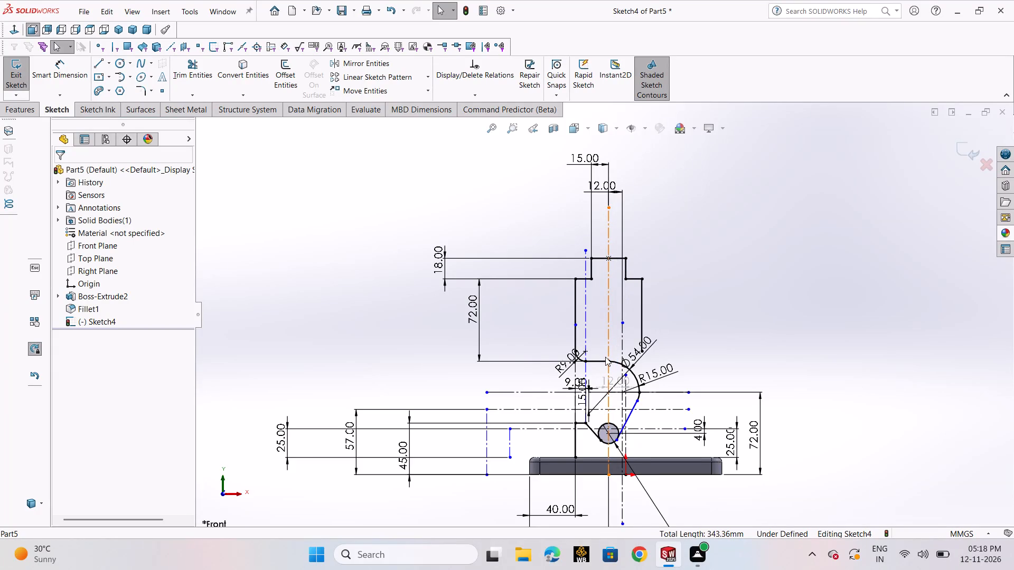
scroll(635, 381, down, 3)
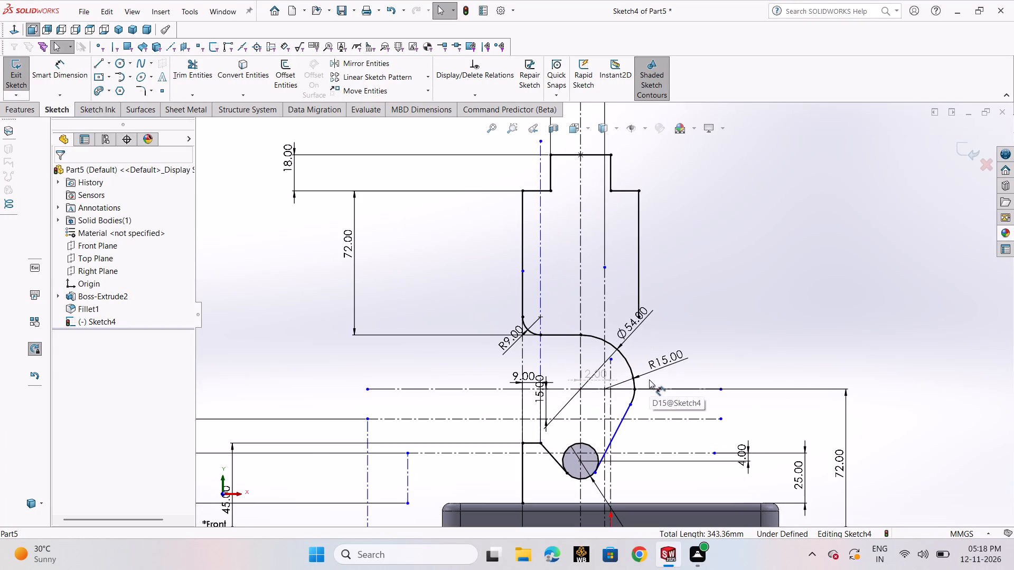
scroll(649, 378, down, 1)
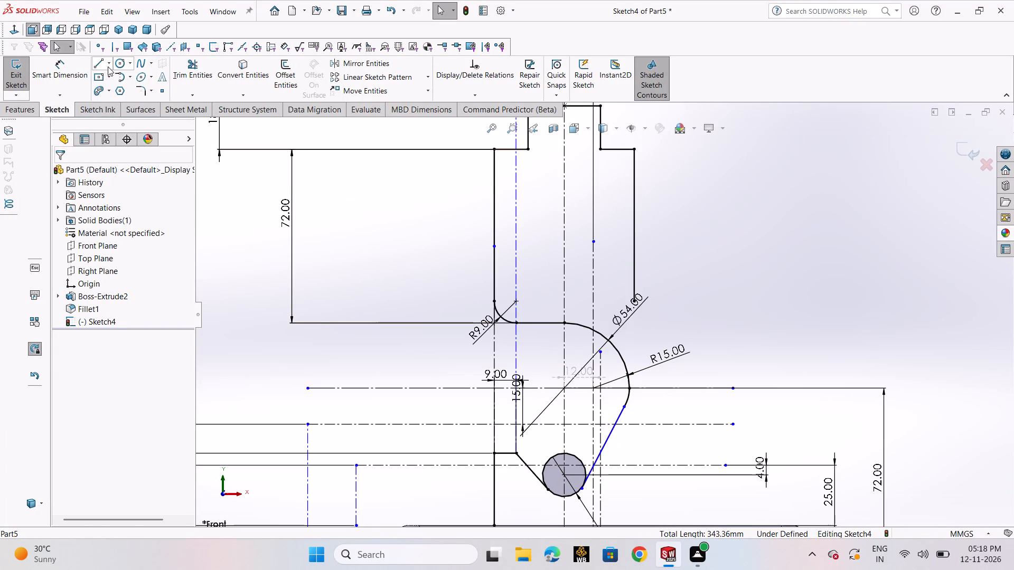
Sketch a circle about 112 mm in diameter centered on the R15 arc's center point.
click(123, 66)
click(129, 78)
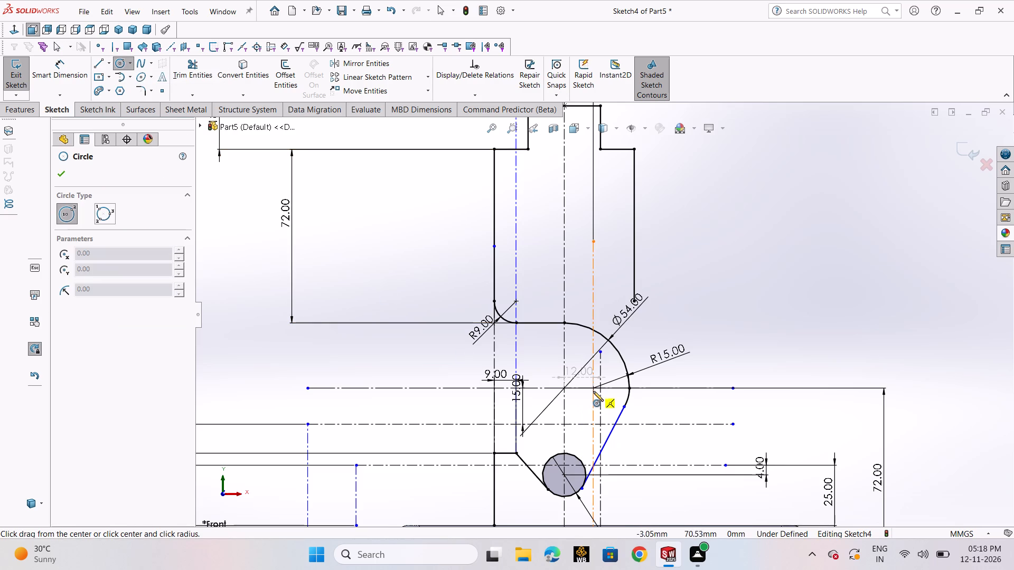
click(593, 389)
click(725, 359)
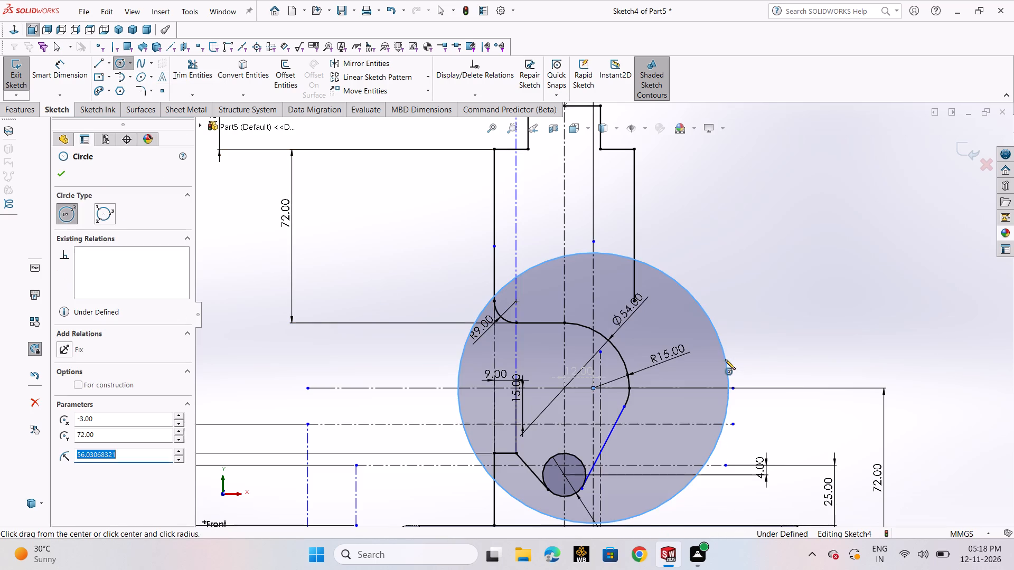
right_click(725, 359)
click(737, 365)
Set the new large circle's diameter to 104 mm.
click(41, 74)
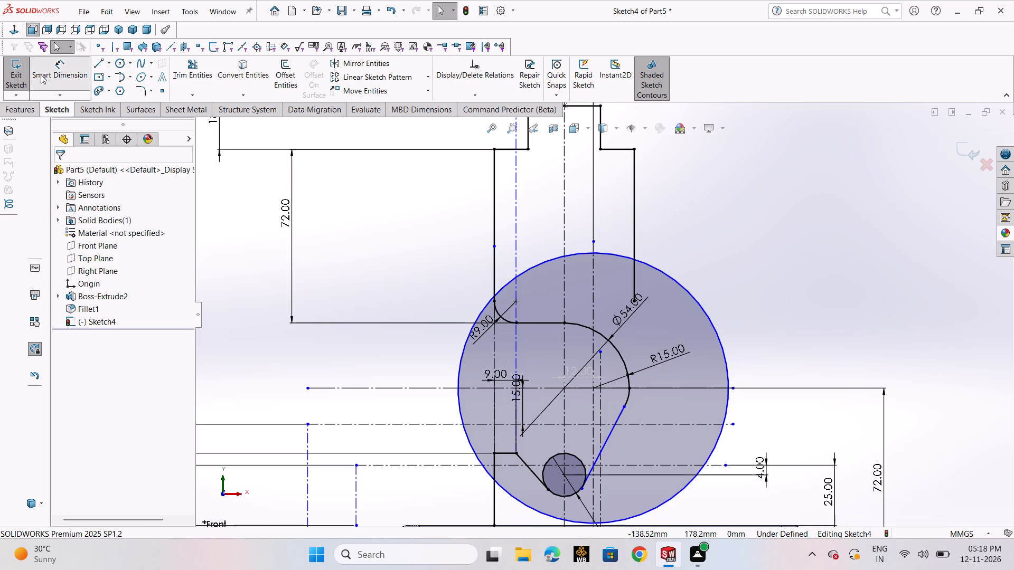
click(674, 280)
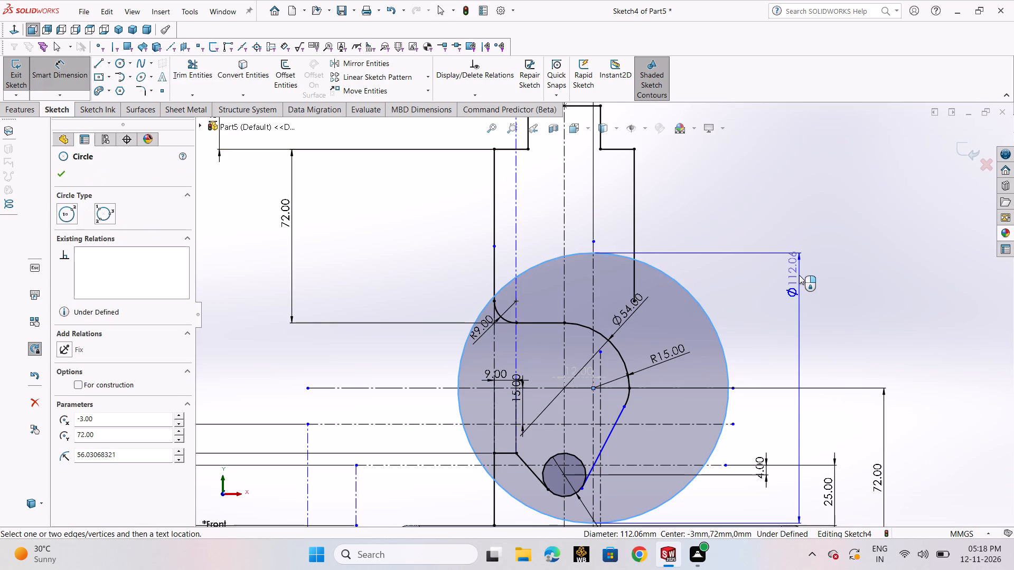
click(799, 275)
text(52+52)
key(Return)
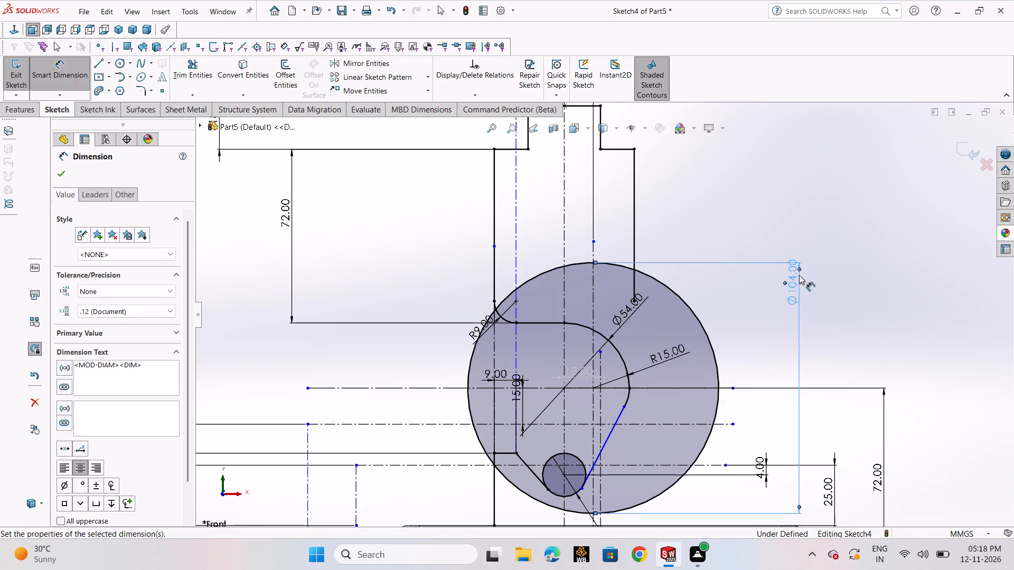
click(63, 178)
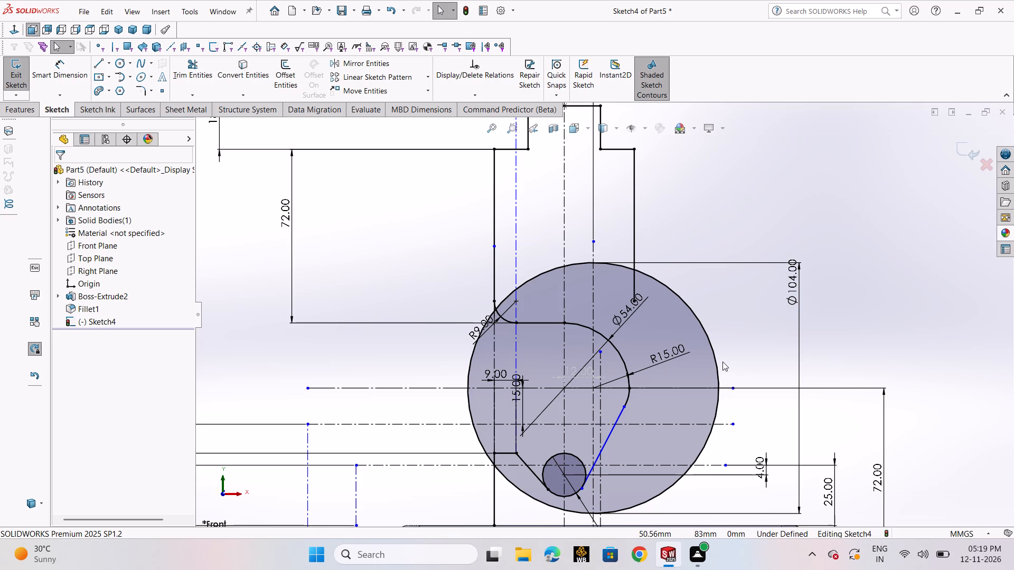
Sketch a vertical line about 72 mm long upward from the plate's top edge, just right of the 104 mm circle.
scroll(736, 457, up, 1)
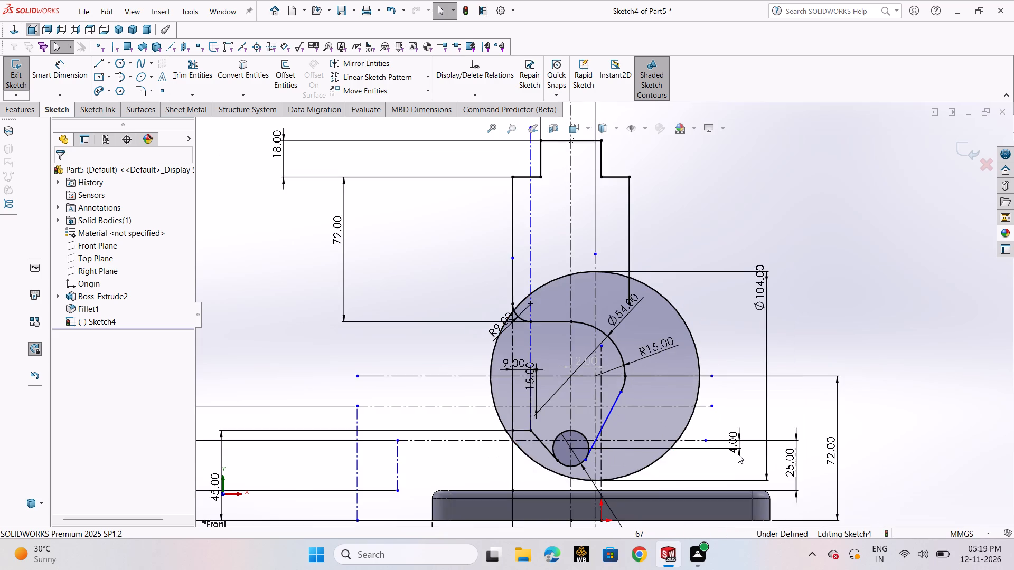
scroll(738, 454, up, 1)
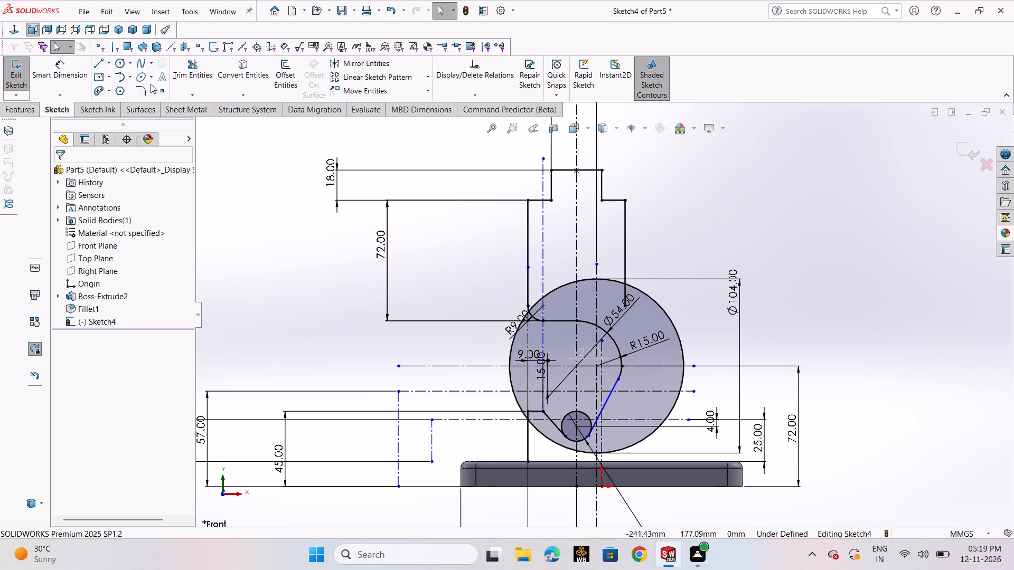
click(105, 65)
click(112, 80)
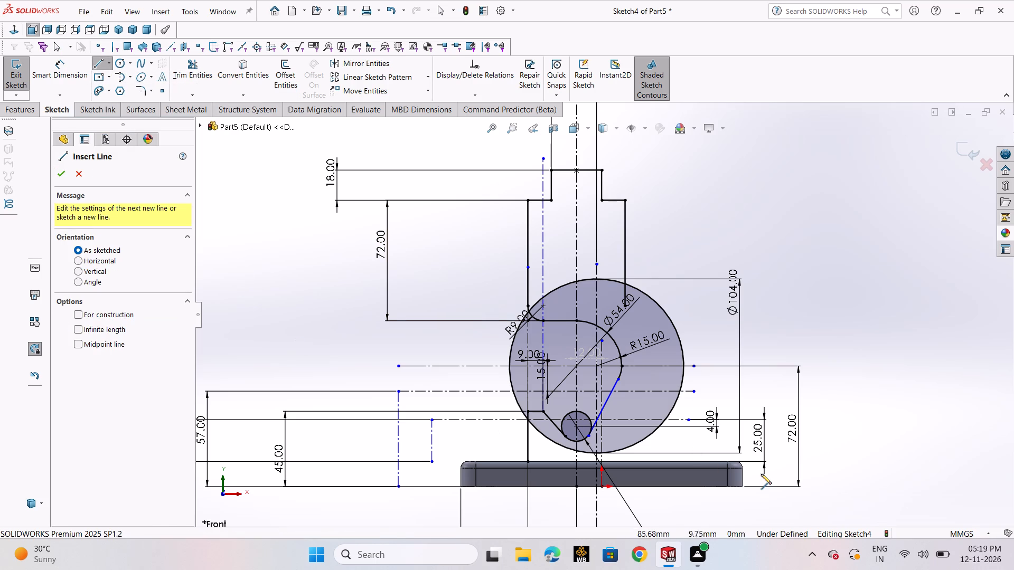
click(701, 461)
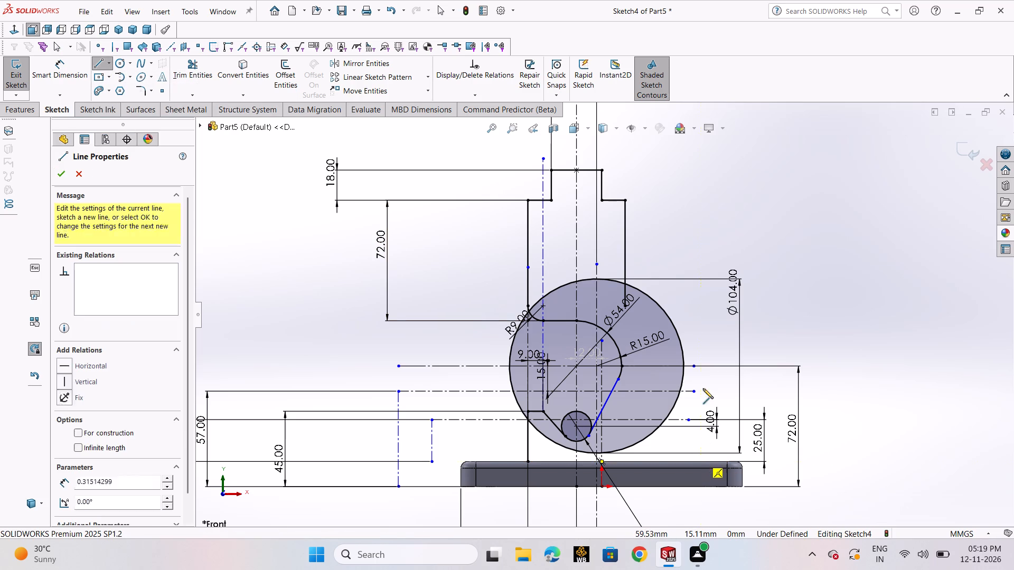
click(703, 341)
right_click(703, 341)
click(718, 345)
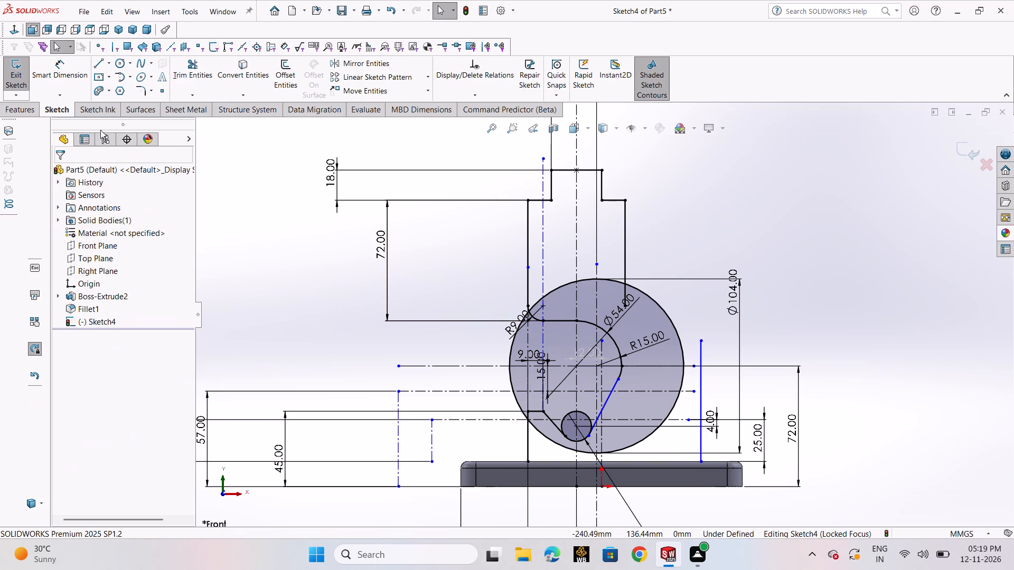
Dimension the new vertical line's length at 60 mm (25+35).
click(63, 83)
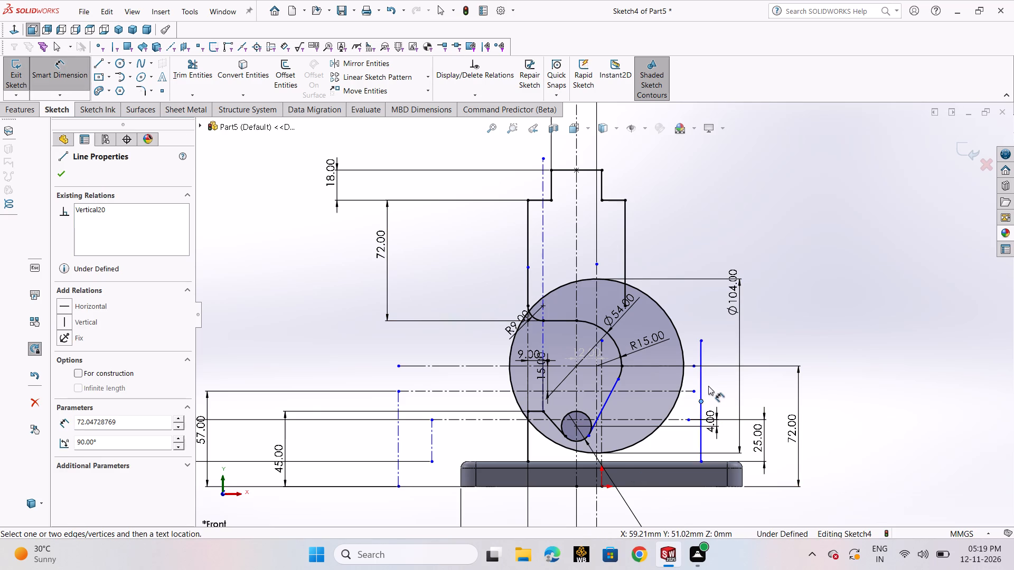
click(700, 379)
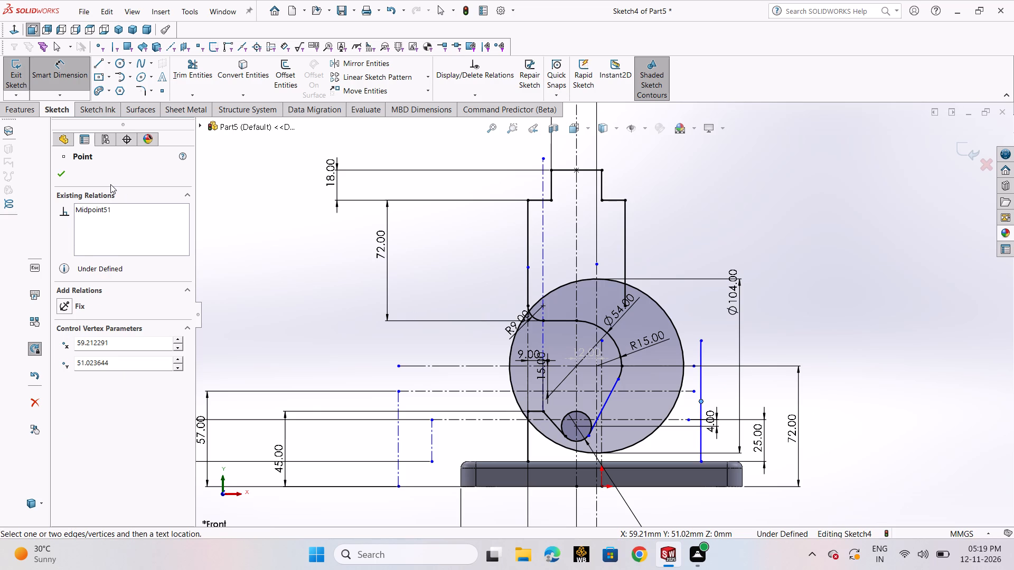
key(Escape)
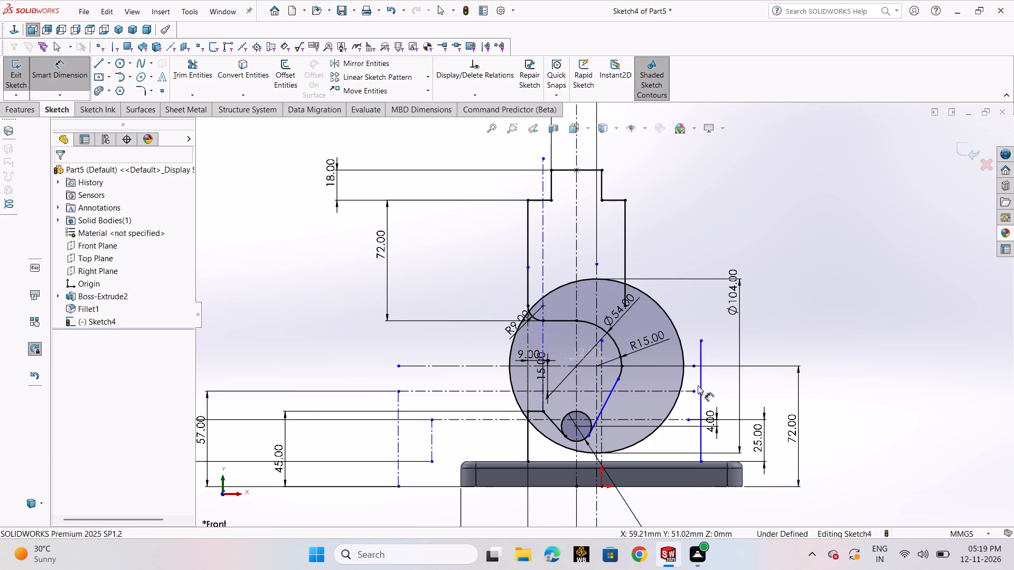
click(699, 385)
click(871, 413)
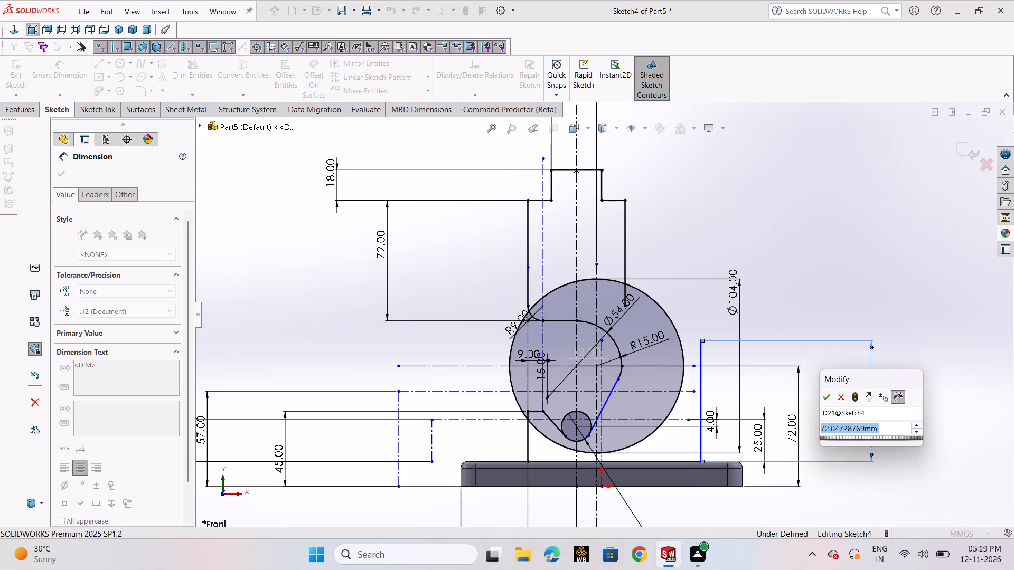
text(25+350)
key(Return)
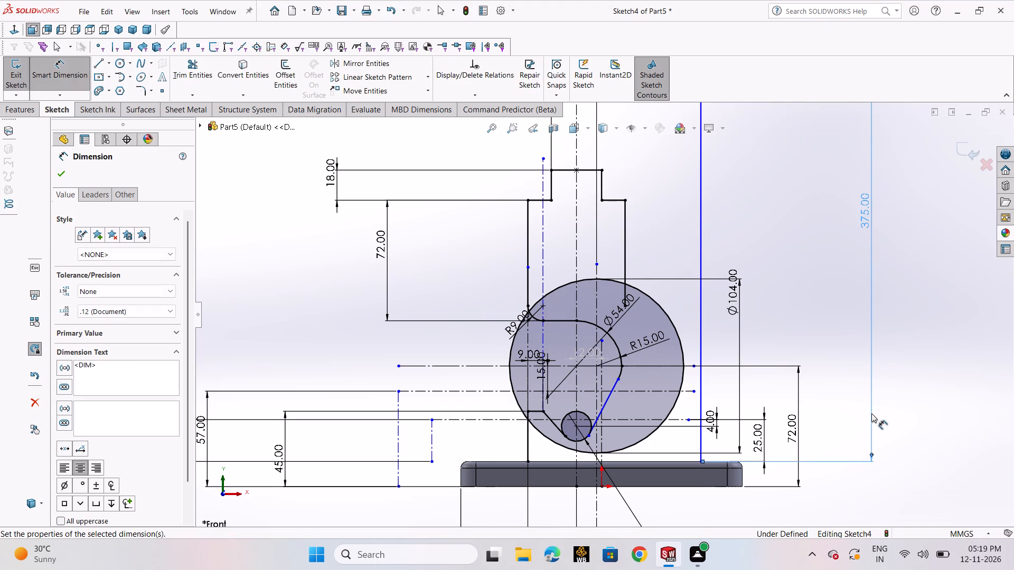
double_click(869, 218)
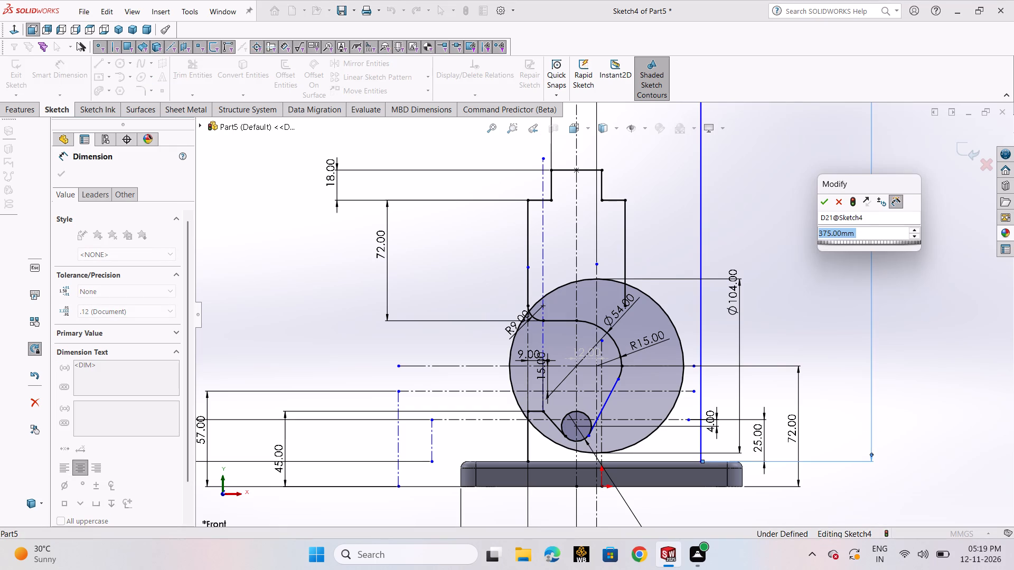
text(25+35)
key(Return)
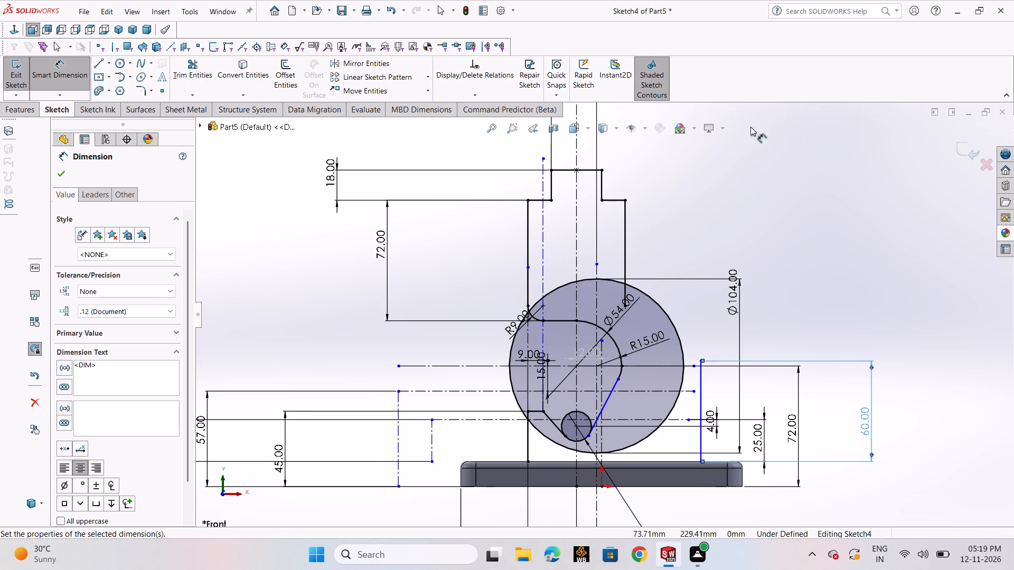
Dimension the horizontal distance from the 60 mm vertical line to the plate's right end edge at 35 mm.
click(700, 412)
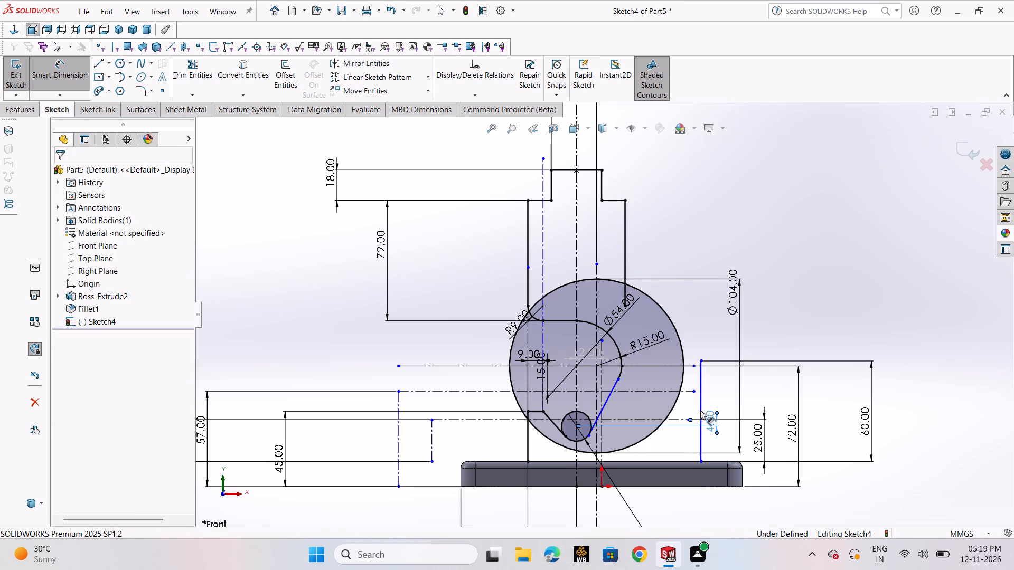
key(Escape)
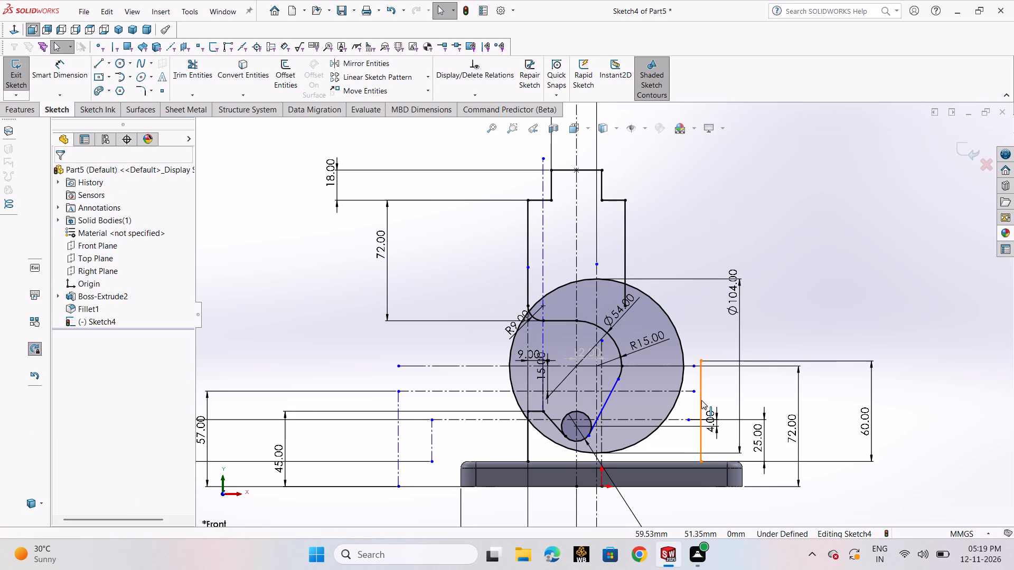
click(54, 65)
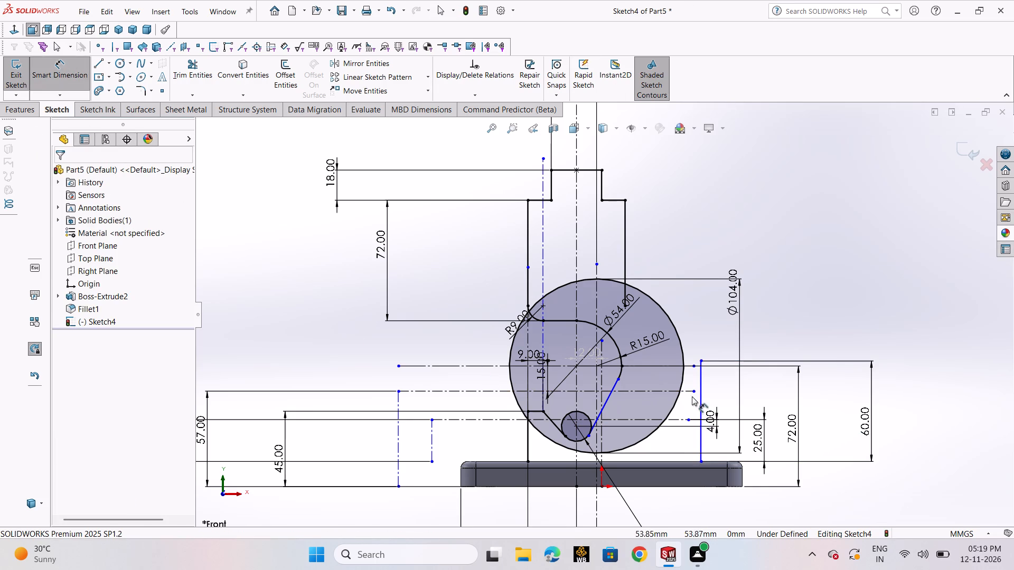
click(700, 407)
key(Escape)
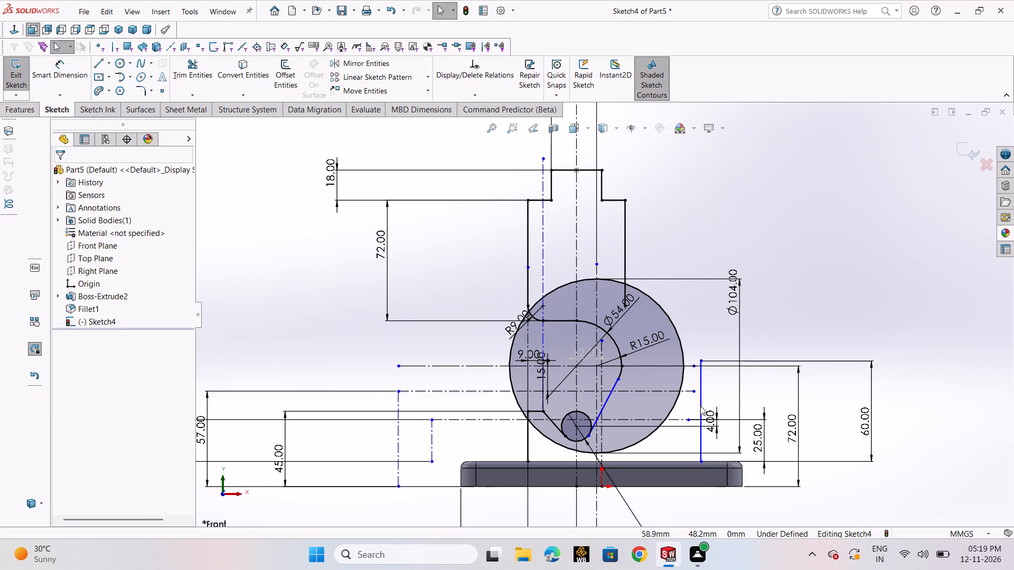
click(65, 77)
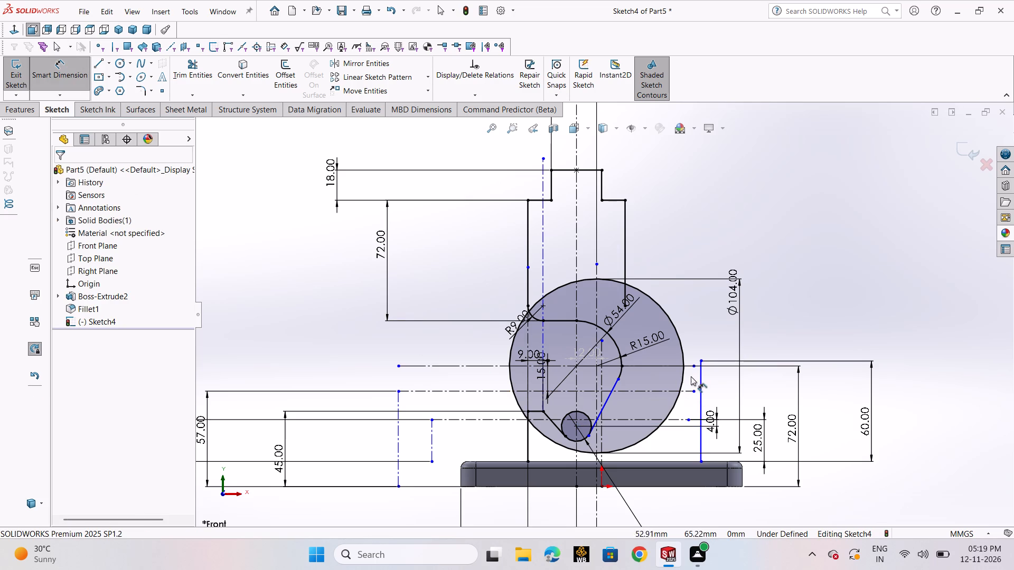
click(699, 372)
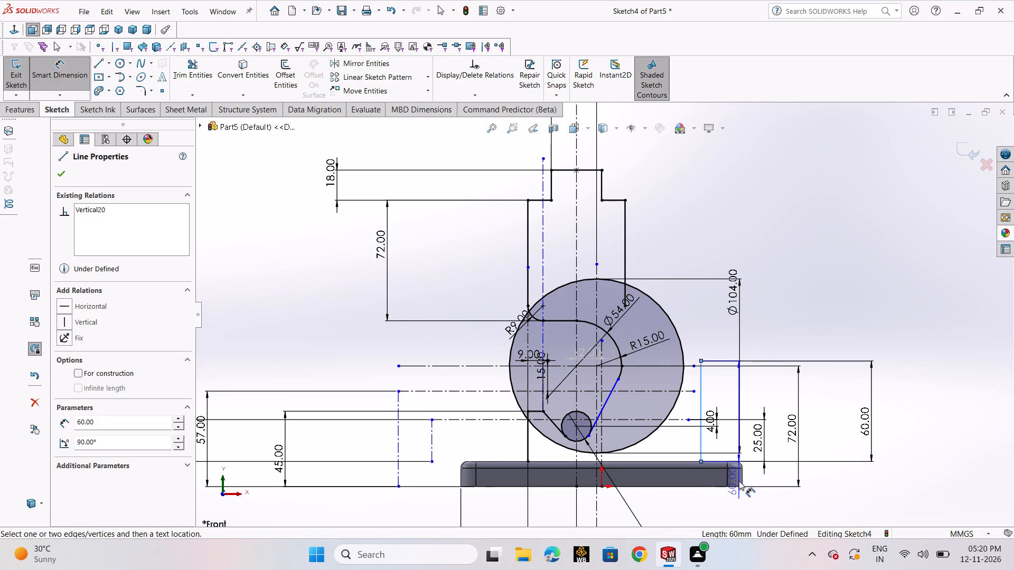
scroll(748, 473, down, 5)
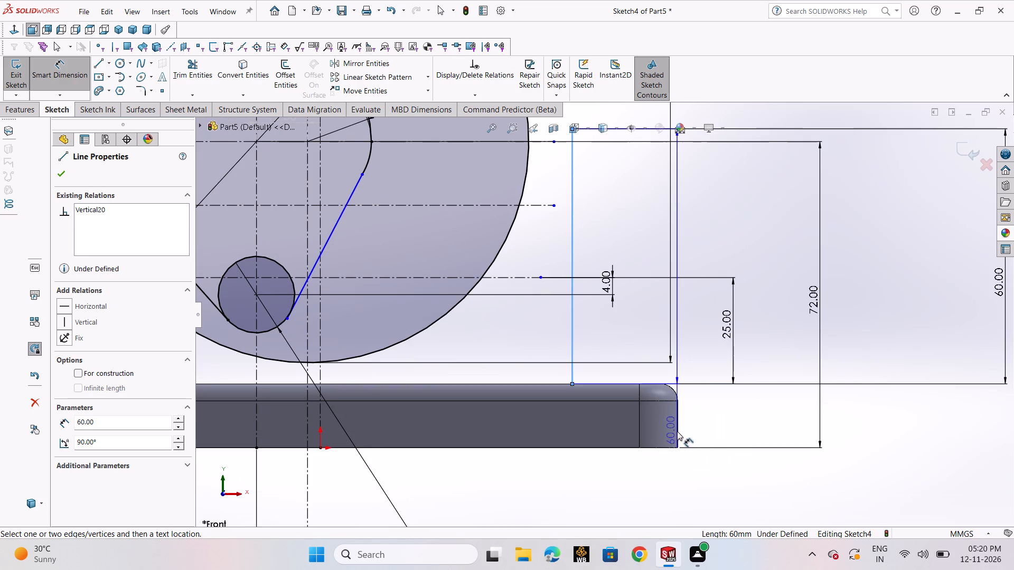
click(679, 434)
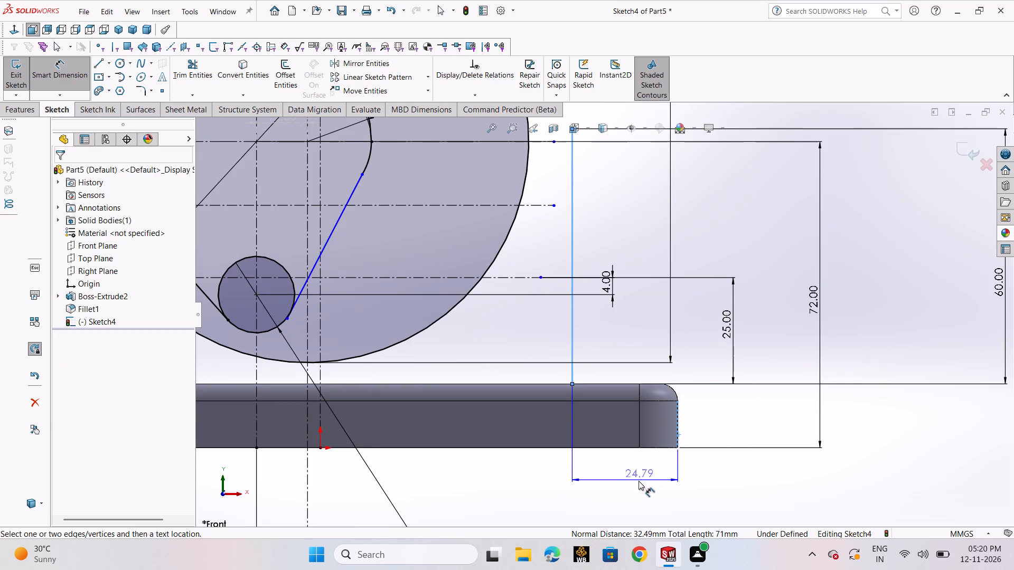
click(639, 481)
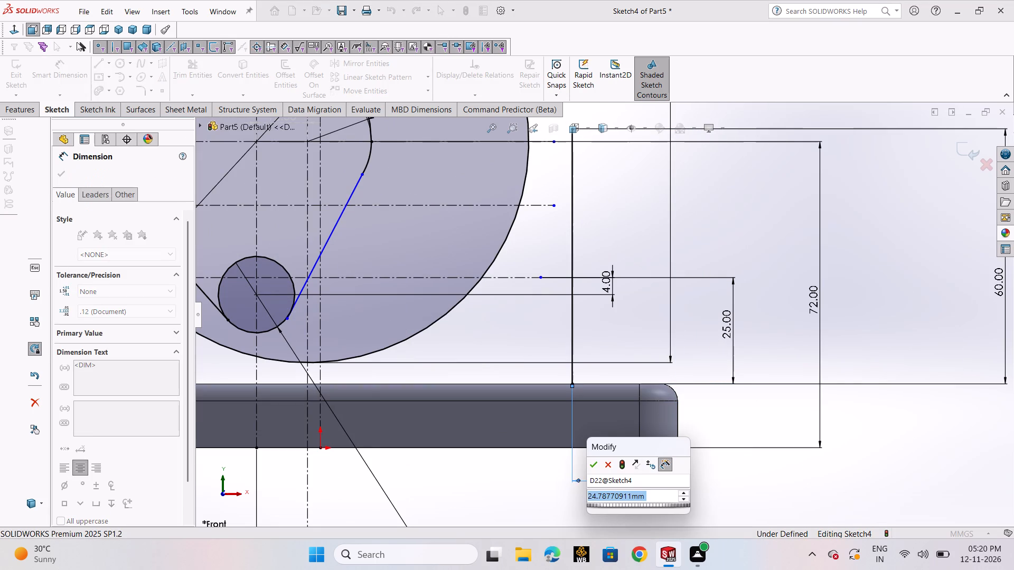
text(35)
key(Return)
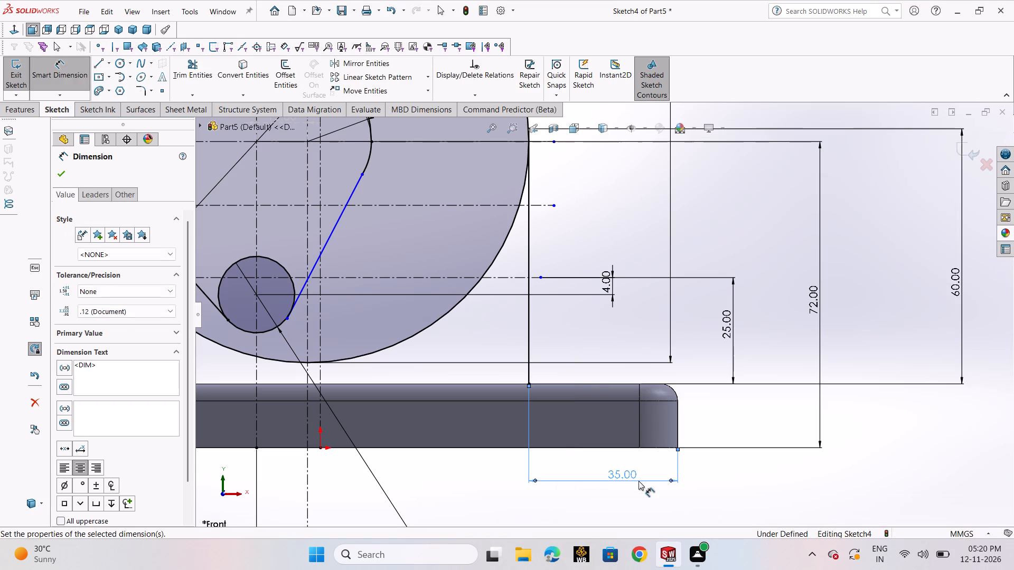
click(54, 174)
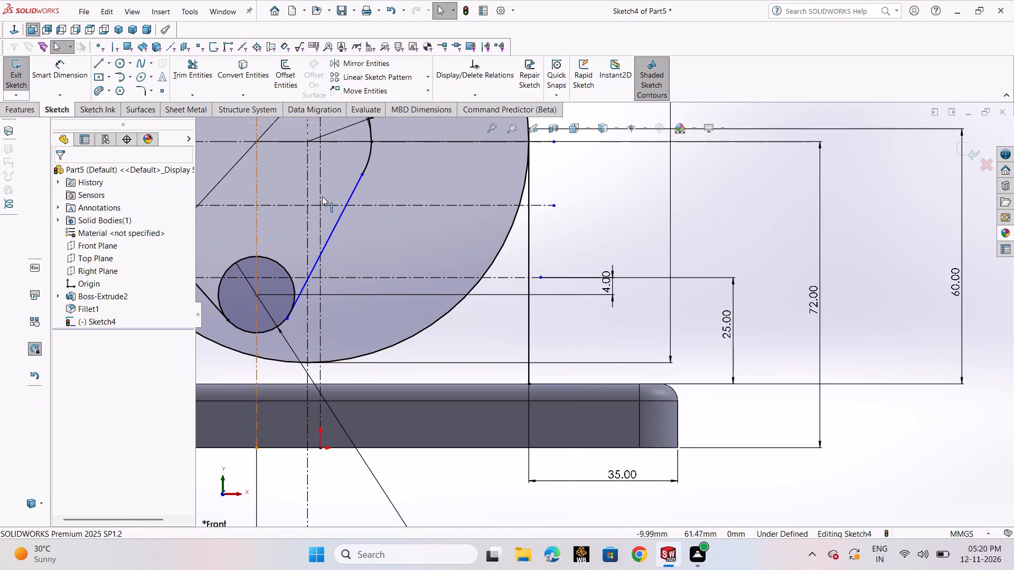
Trim the part of the upright's right vertical line that extends inside the 104 mm circle.
scroll(347, 205, up, 3)
scroll(475, 217, up, 3)
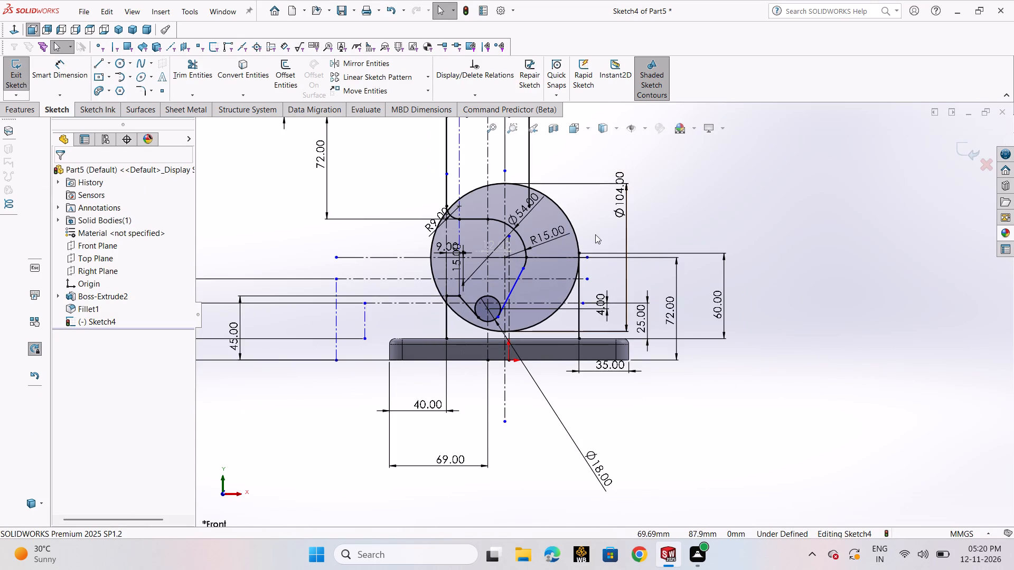
scroll(543, 205, down, 5)
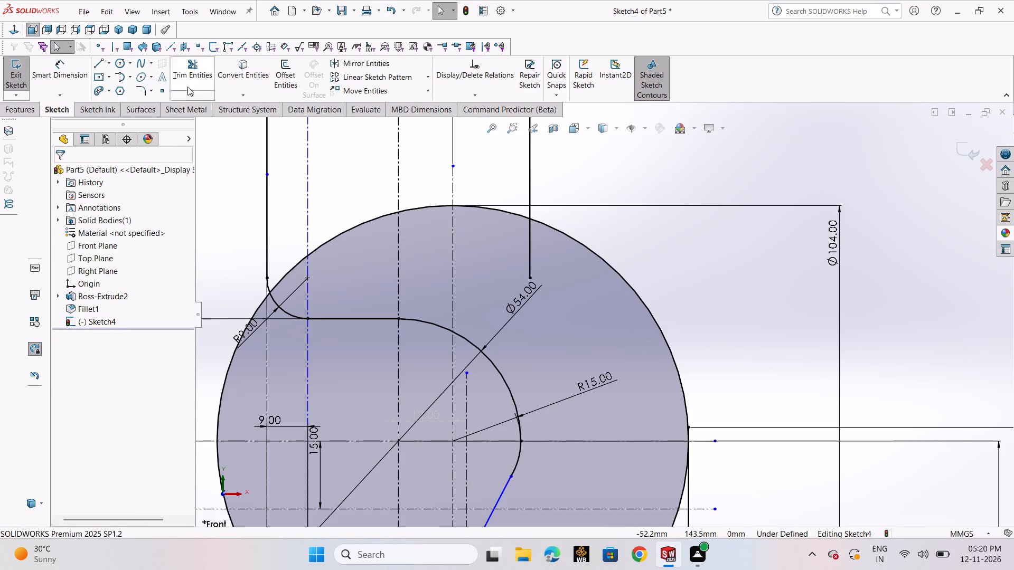
click(187, 78)
drag(487, 259, 543, 261)
scroll(543, 261, up, 3)
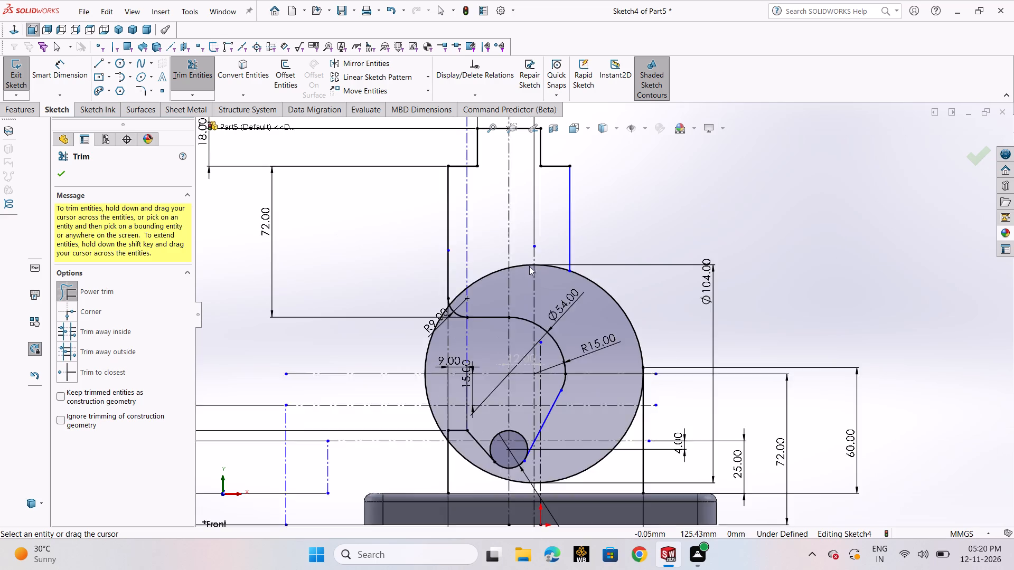
scroll(528, 266, up, 3)
click(62, 176)
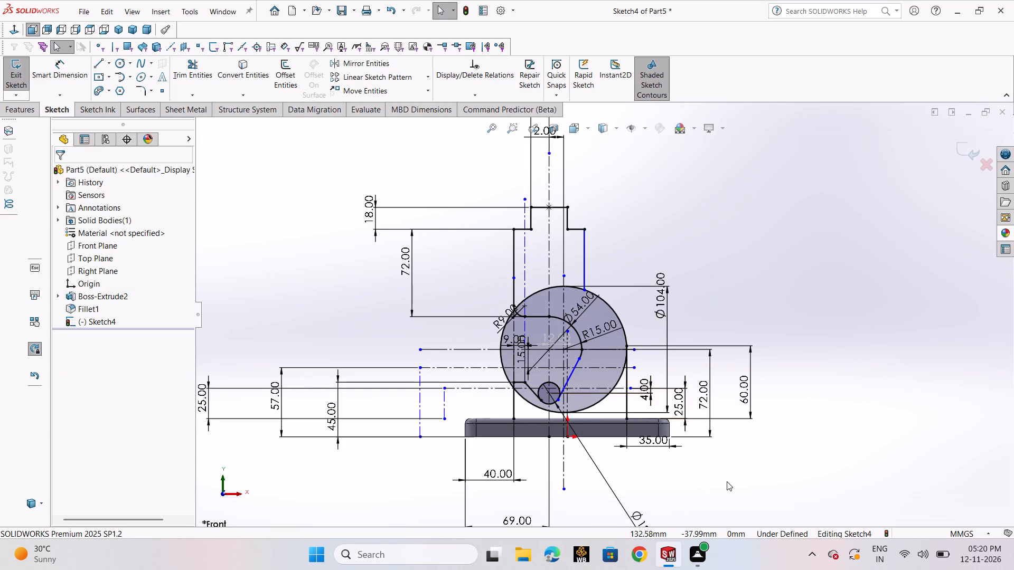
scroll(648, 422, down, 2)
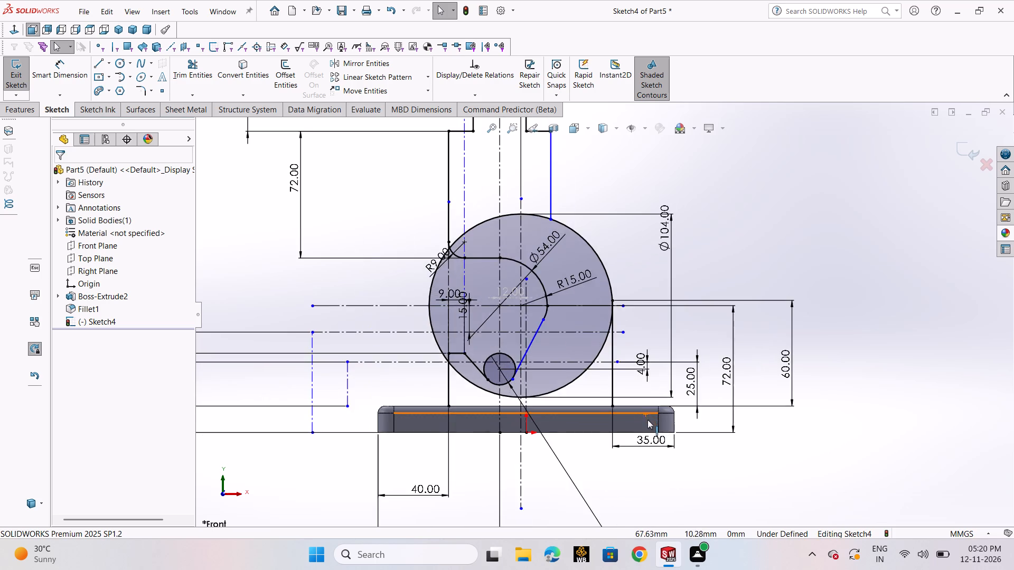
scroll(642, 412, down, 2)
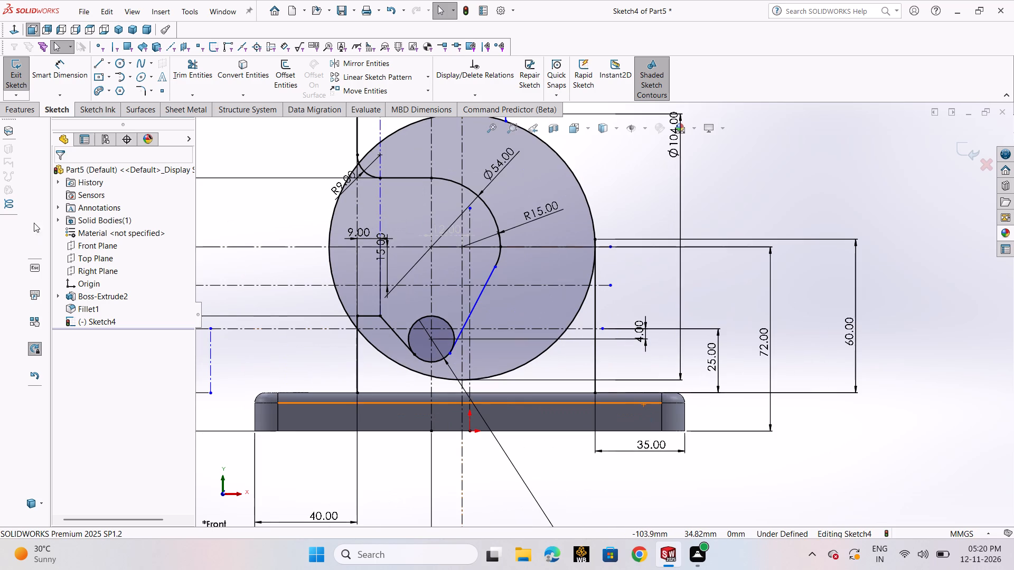
Draw a 93 mm horizontal line along the plate's top edge joining the lower ends of the profile's two outer vertical lines.
click(92, 65)
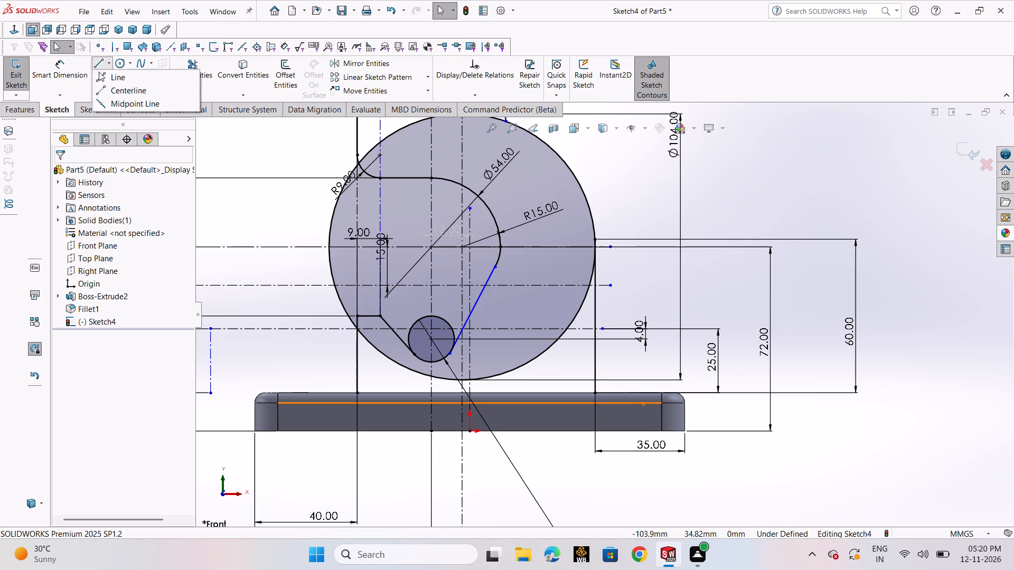
click(99, 73)
click(358, 392)
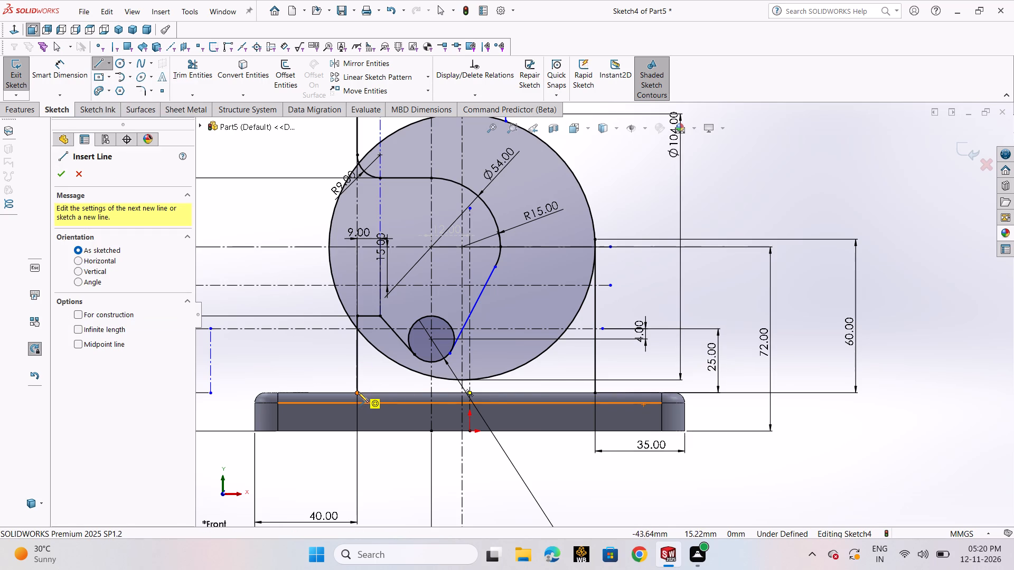
click(593, 393)
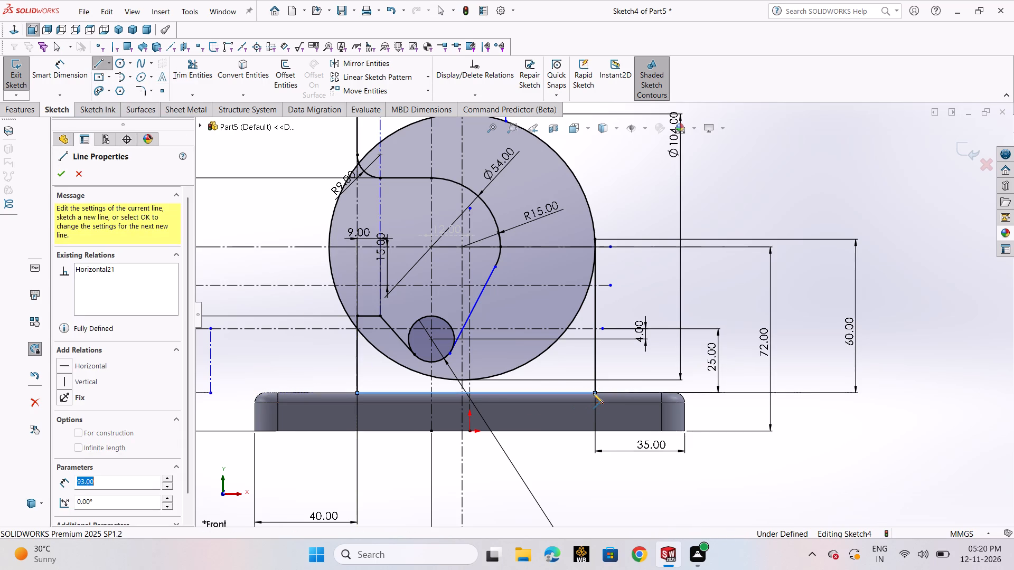
right_click(593, 393)
click(628, 404)
Trim the 104 mm circle's left side, from the left vertical line down to the centerline through the 18 mm circle.
scroll(701, 332, up, 2)
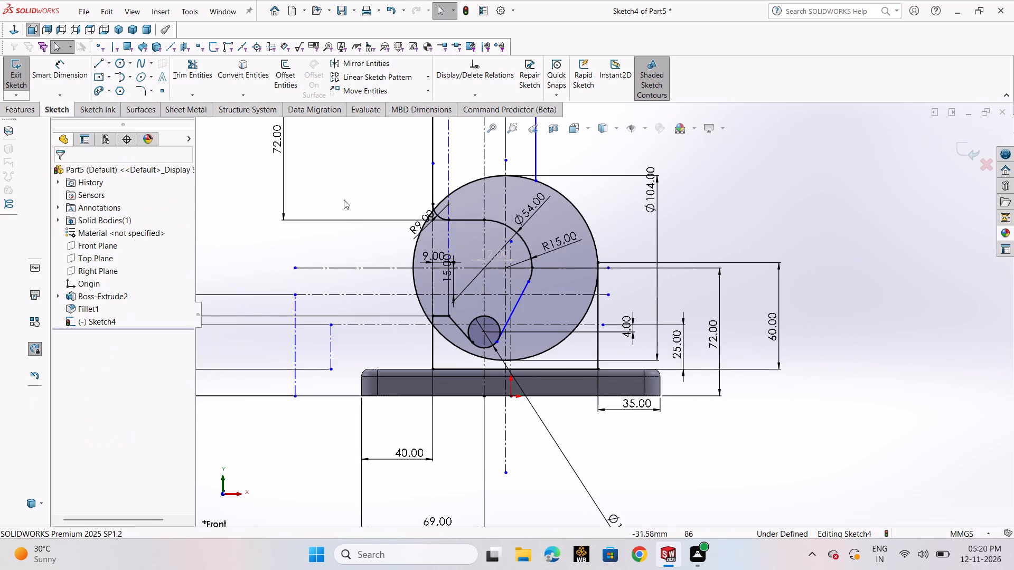
click(186, 70)
drag(388, 229, 416, 259)
drag(401, 284, 418, 279)
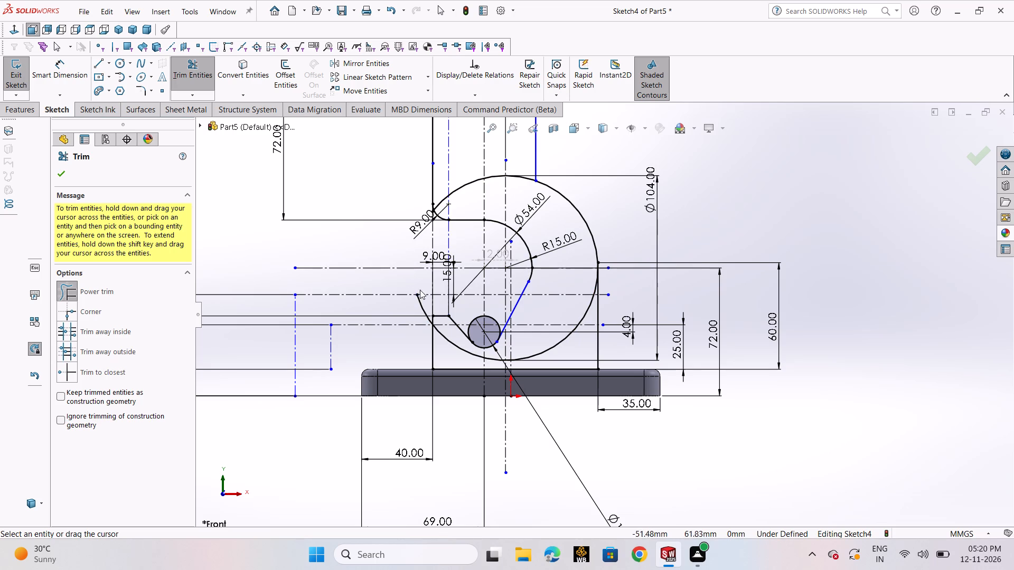
scroll(420, 292, down, 3)
drag(442, 326, 460, 317)
scroll(478, 370, down, 1)
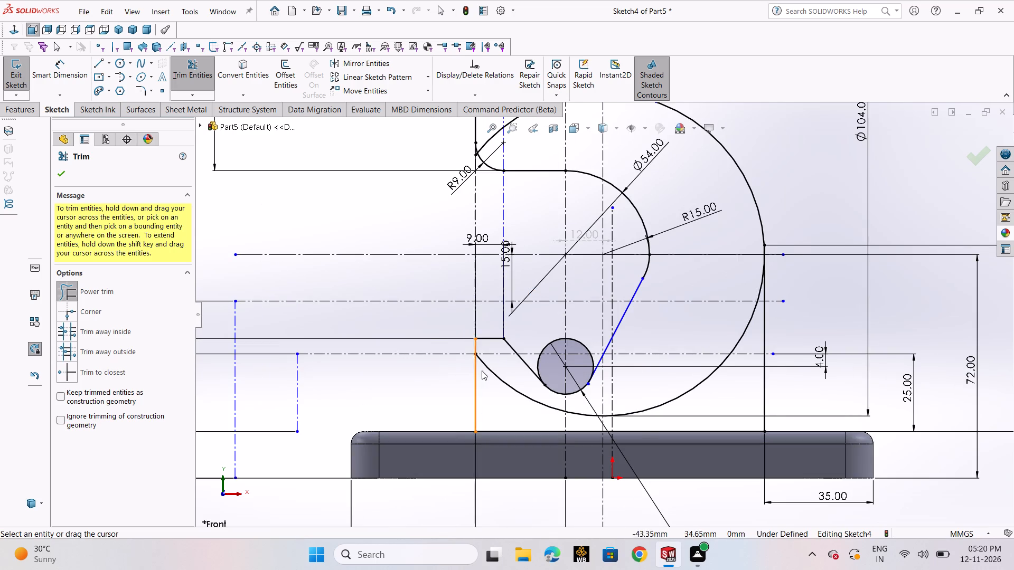
scroll(482, 370, down, 1)
drag(517, 391, 525, 369)
Trim the remaining bottom and lower-right arc of the 104 mm circle up to the 60 mm vertical line.
scroll(583, 425, up, 1)
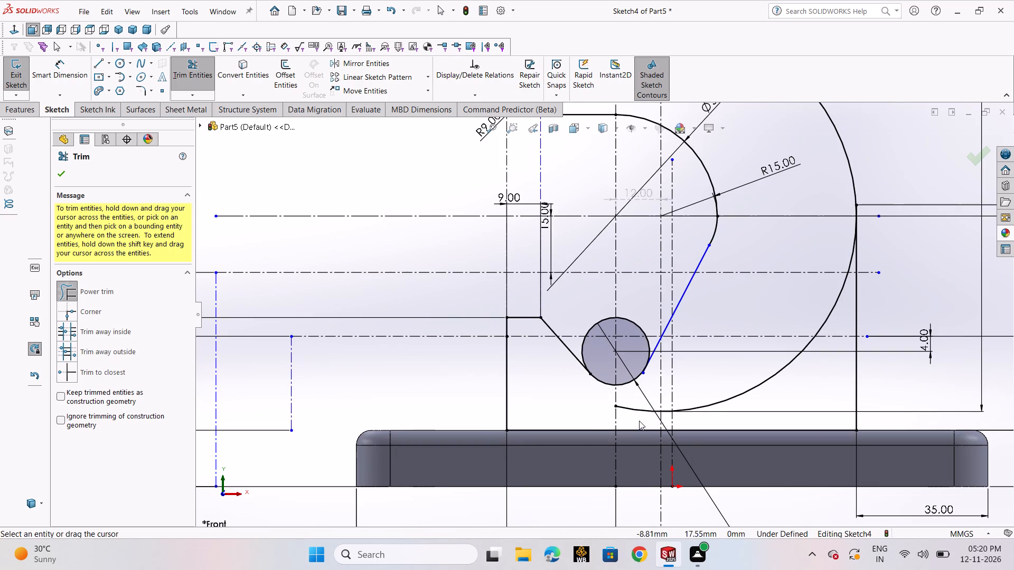
drag(639, 421, 637, 407)
scroll(675, 405, down, 4)
drag(637, 378, 637, 384)
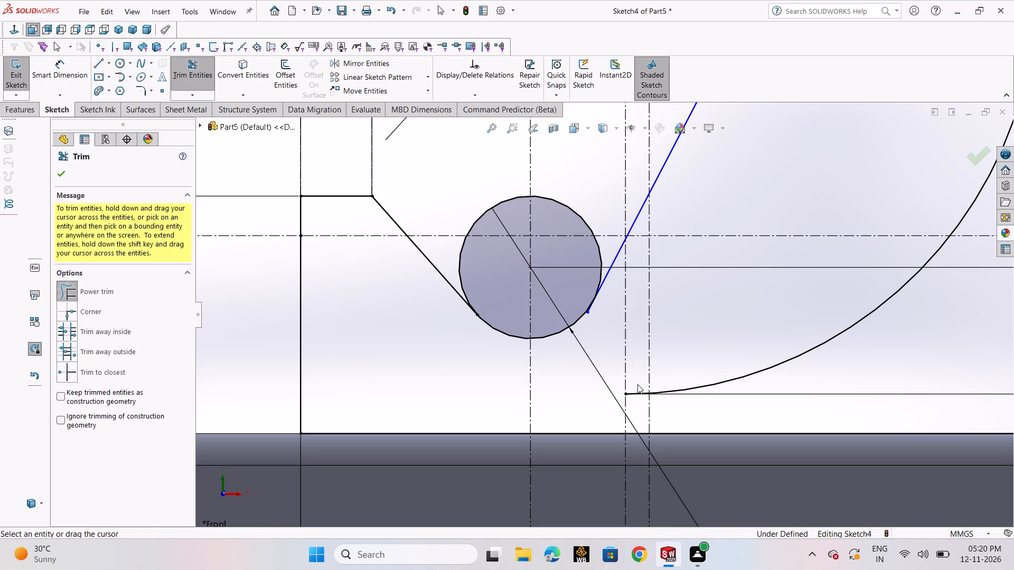
drag(637, 384, 637, 397)
drag(734, 338, 765, 375)
scroll(778, 357, up, 3)
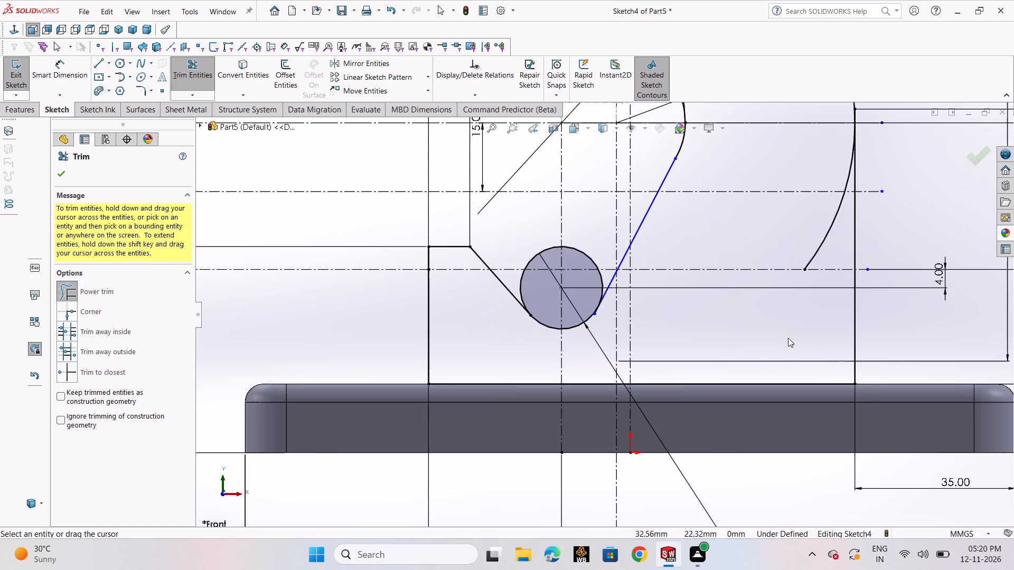
scroll(851, 262, up, 2)
drag(730, 251, 748, 278)
scroll(770, 212, down, 8)
drag(712, 238, 725, 278)
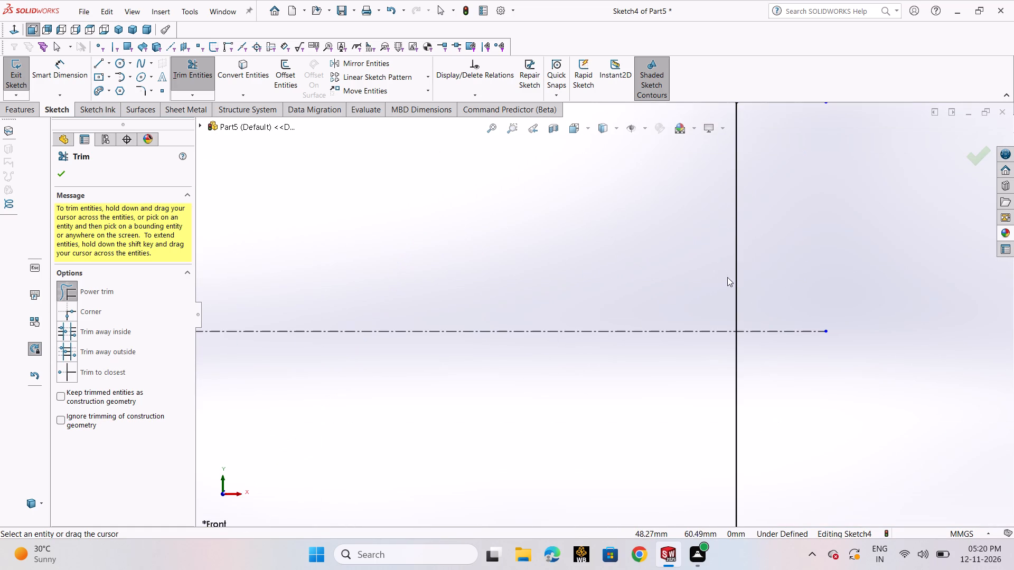
Trim the 104 mm circle's upper-left arc near the R9 fillet, including the short stub crossing the fillet.
scroll(740, 266, up, 9)
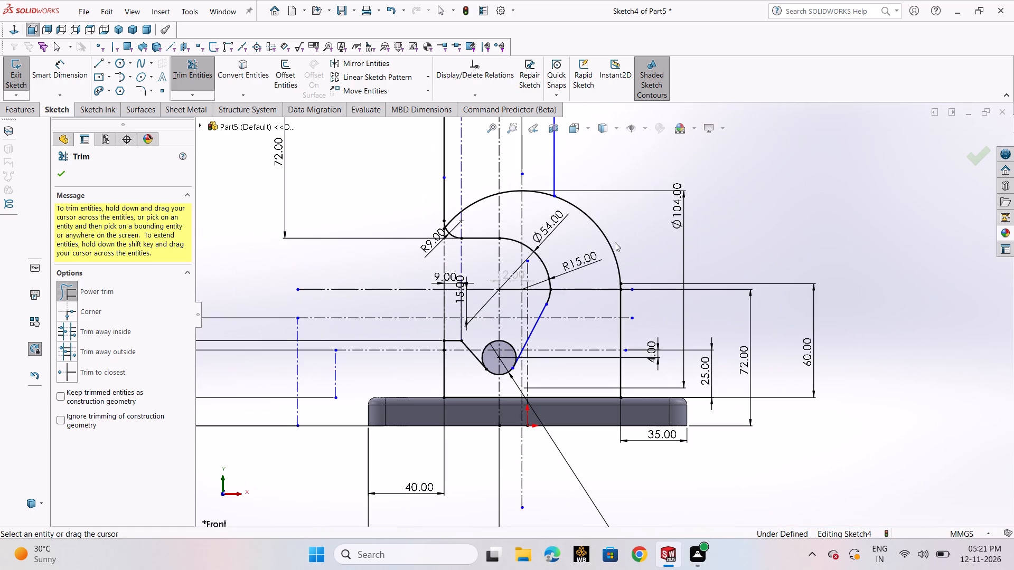
scroll(467, 207, down, 4)
click(455, 223)
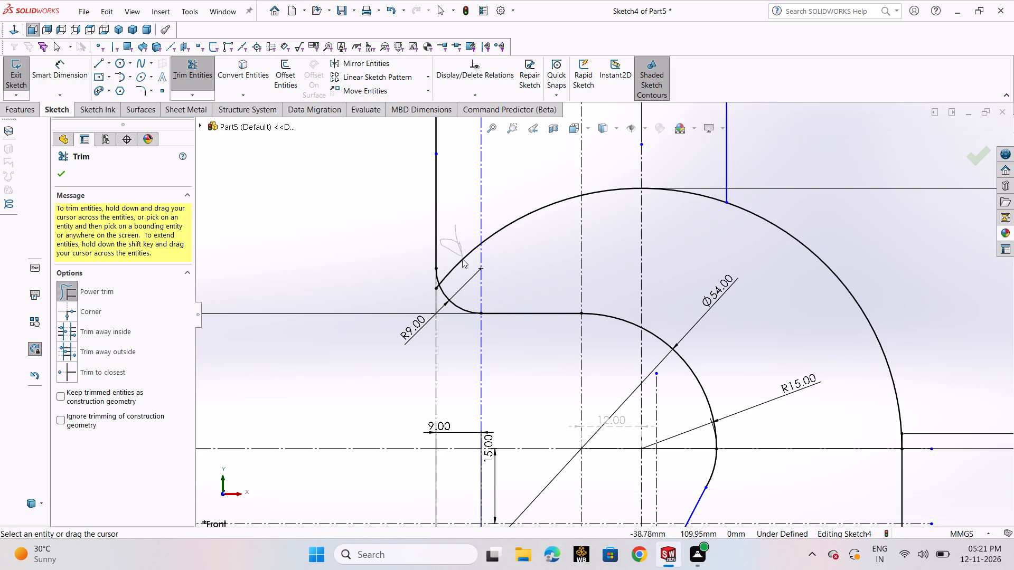
drag(459, 239, 470, 264)
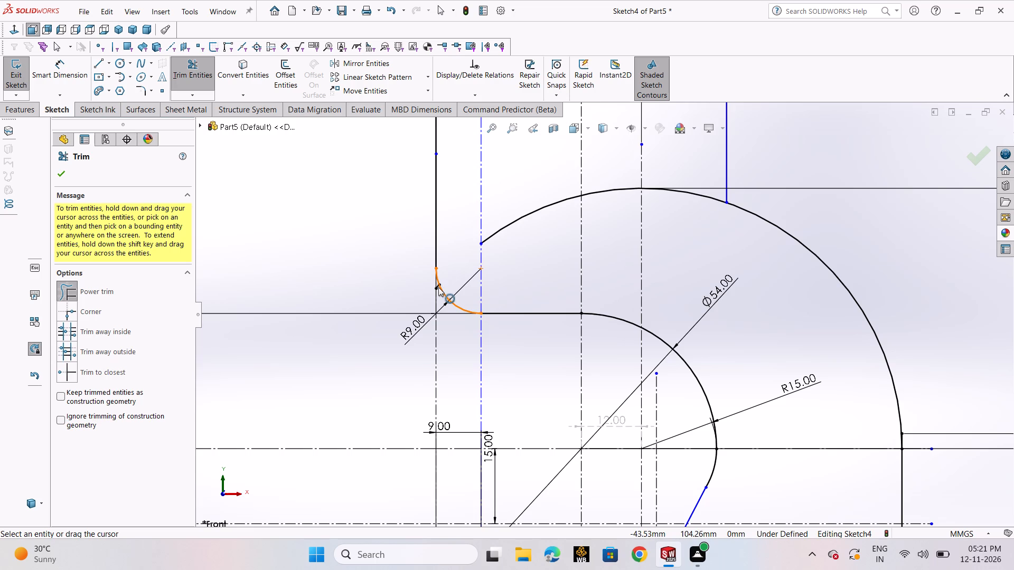
ctrl+scroll(446, 277, down, 4)
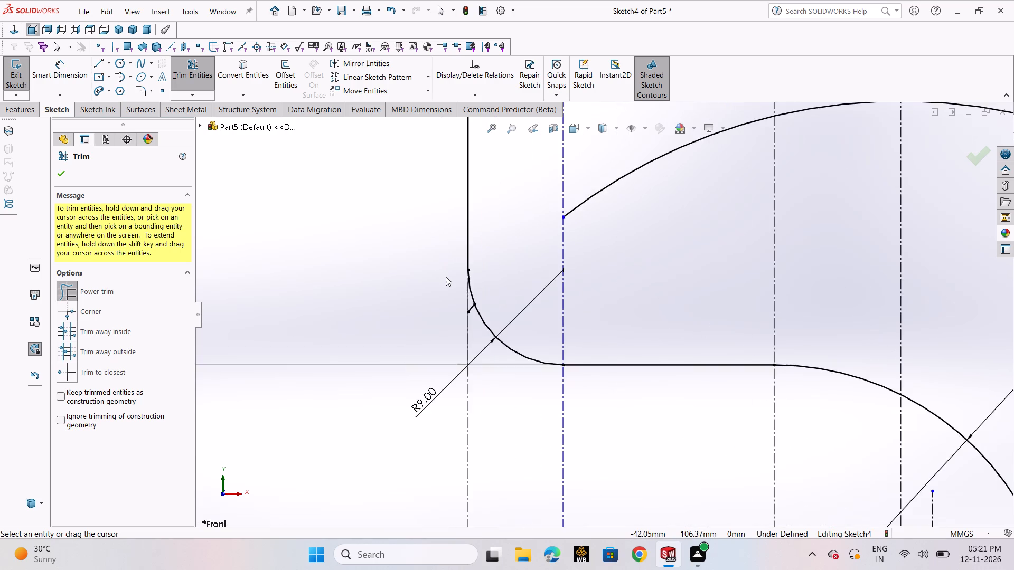
ctrl+scroll(446, 277, down, 2)
drag(502, 339, 501, 326)
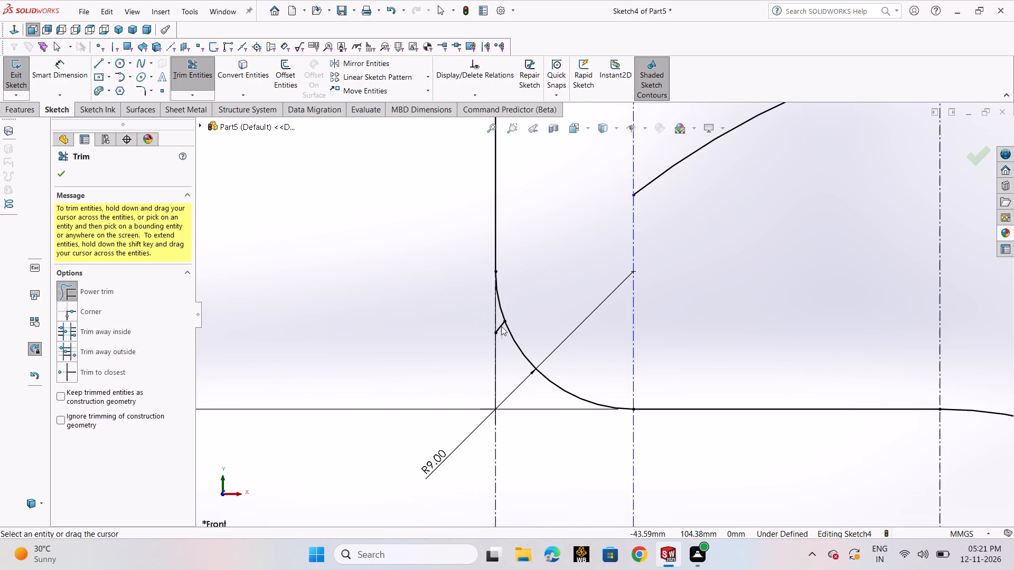
drag(501, 326, 501, 323)
drag(660, 197, 656, 172)
ctrl+scroll(656, 172, down, 2)
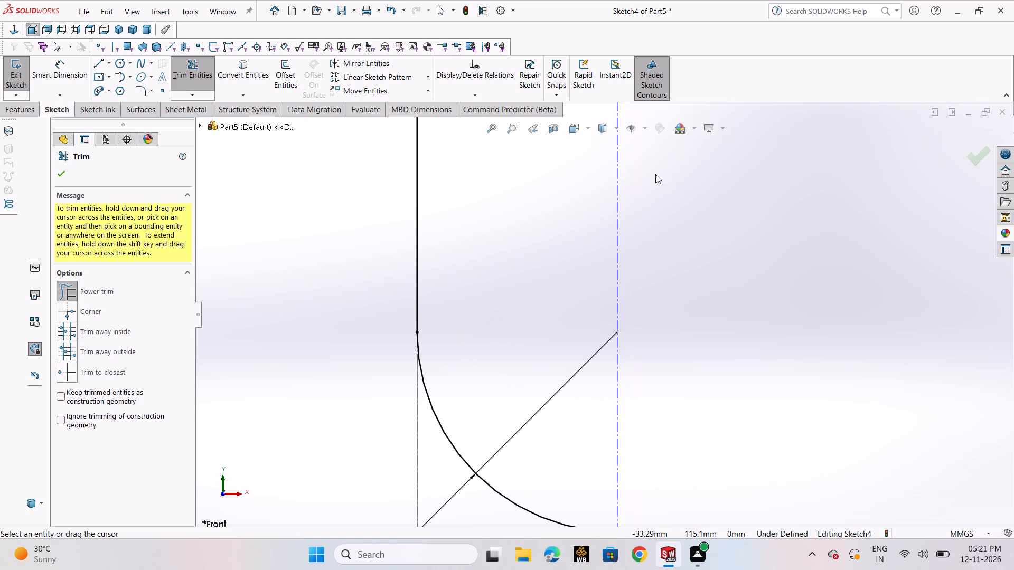
Trim the rest of the 104 mm circle's top arc inside the upright, up to the upright's right vertical line.
ctrl+scroll(655, 174, up, 12)
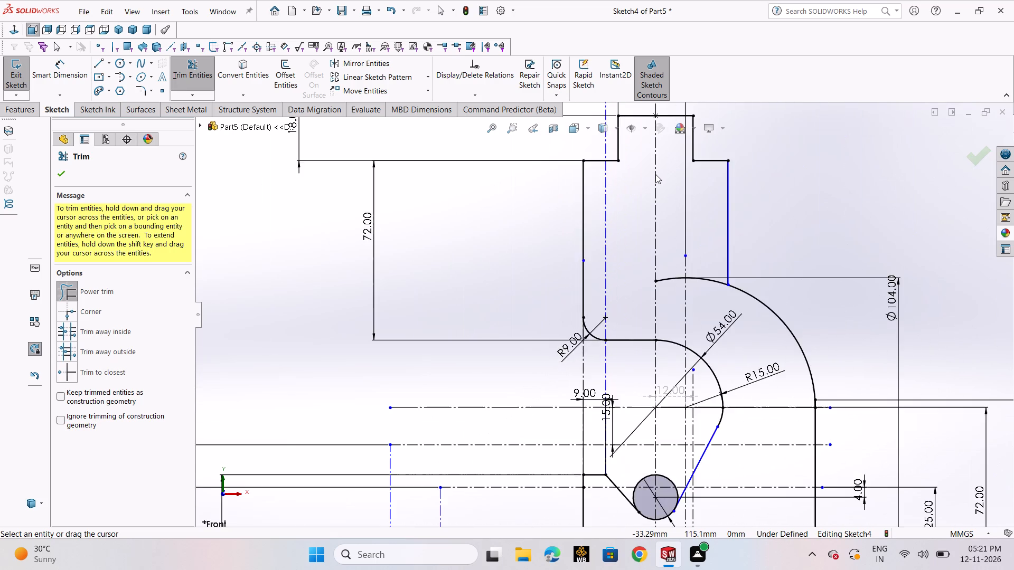
ctrl+scroll(655, 174, up, 4)
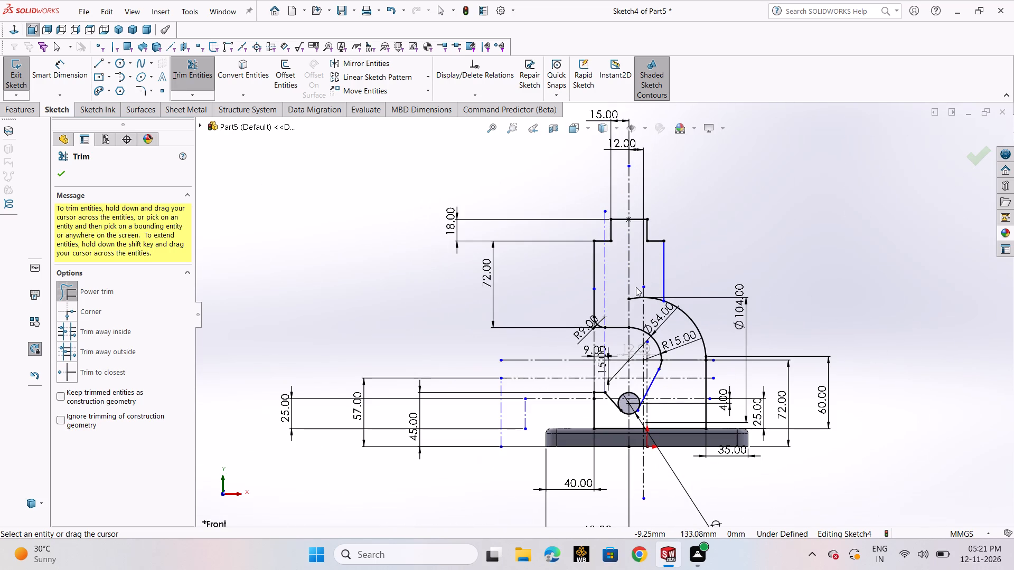
drag(636, 288, 635, 303)
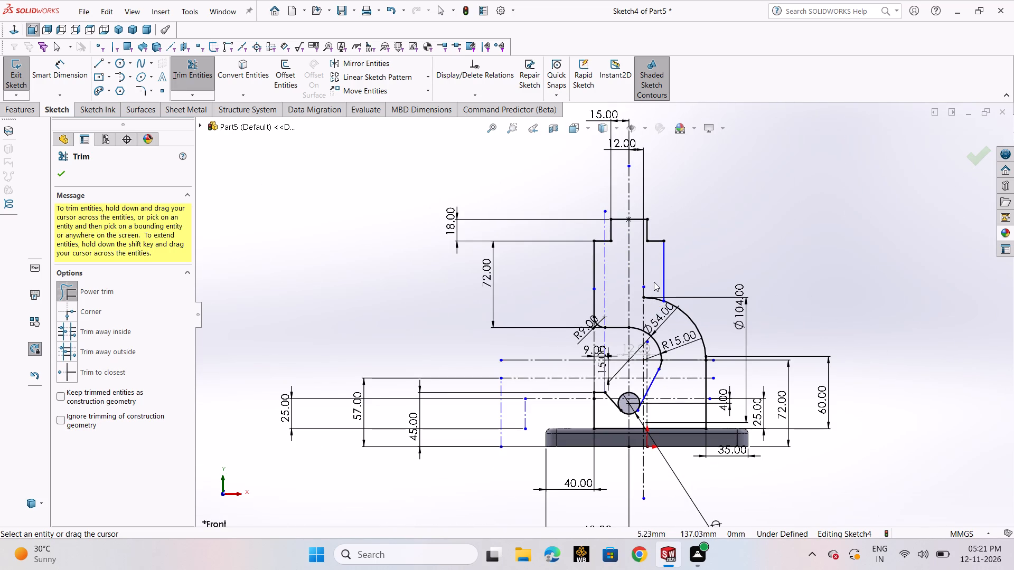
drag(654, 282, 651, 301)
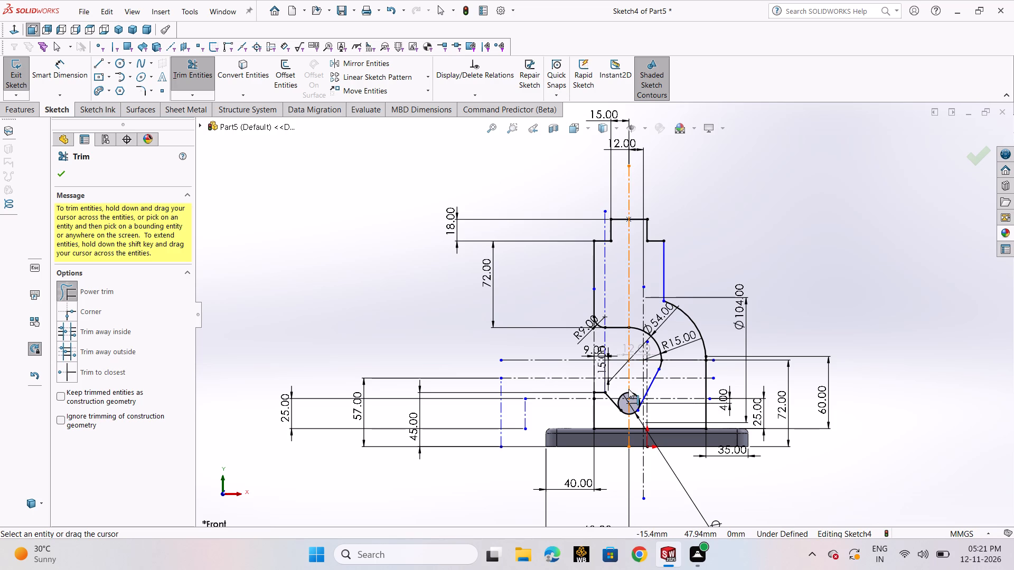
Trim the upper part of the 18 mm circle, keeping only the bottom arc between the two slanted lines.
ctrl+scroll(628, 389, down, 7)
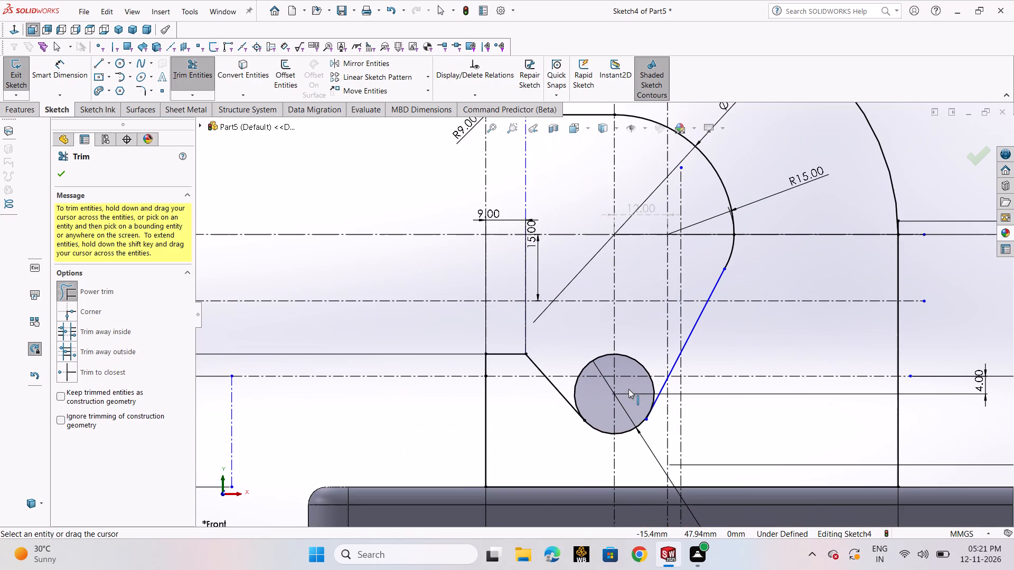
drag(636, 347, 626, 363)
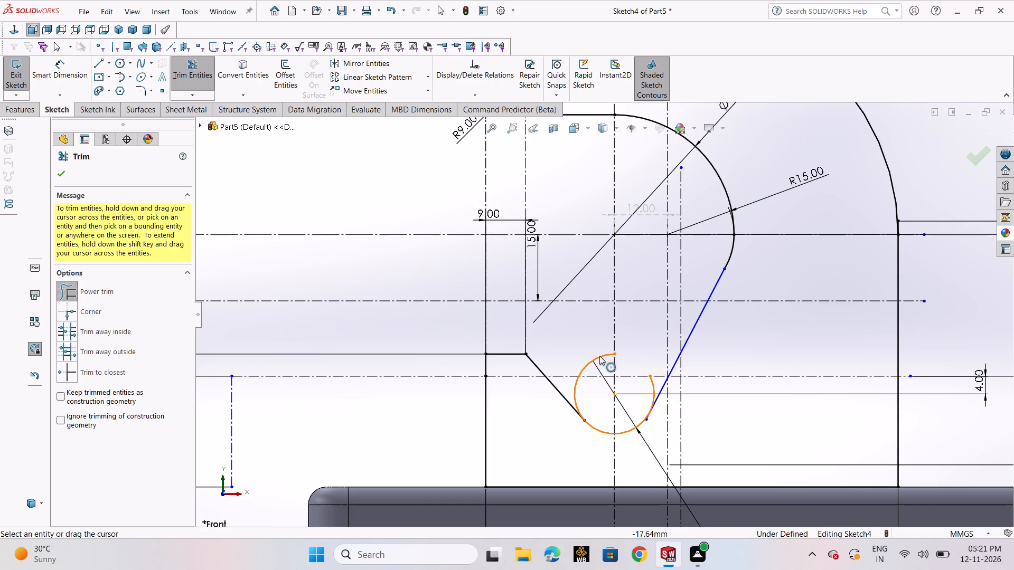
drag(591, 347, 597, 362)
drag(580, 383, 572, 383)
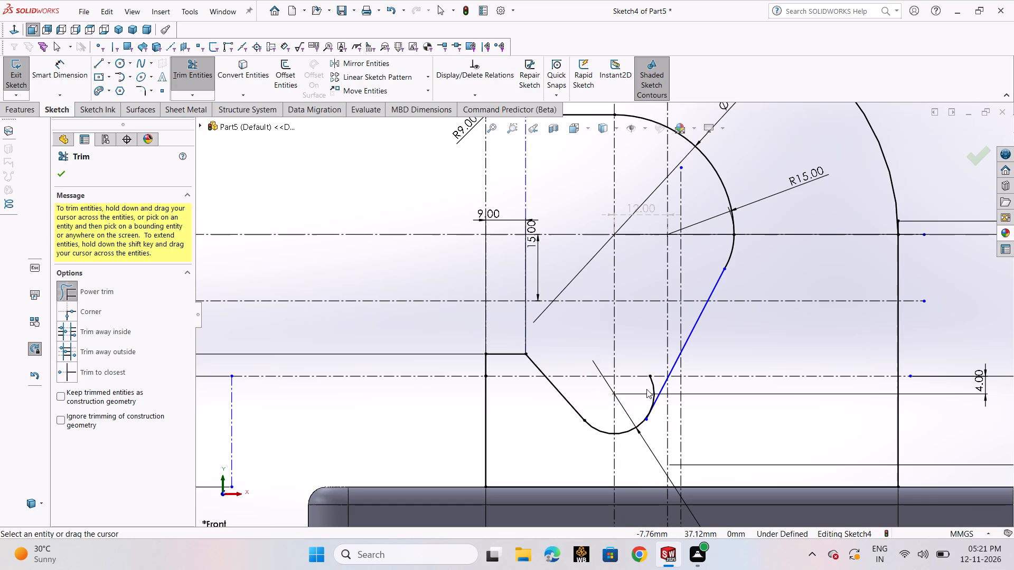
drag(646, 389, 654, 385)
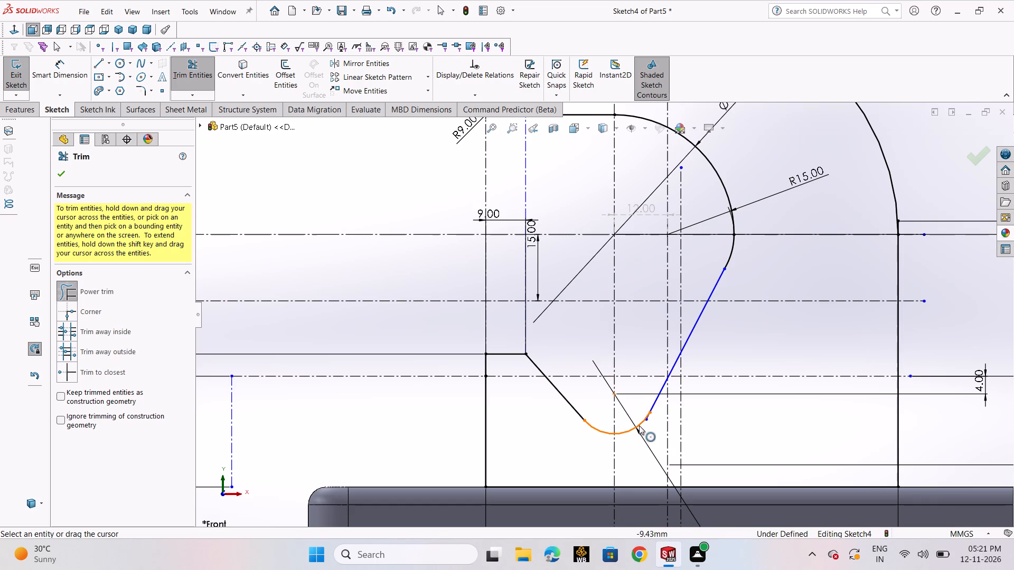
Trim the short end of the right slanted line that extends past the 18 mm circle's bottom arc.
ctrl+scroll(664, 407, down, 6)
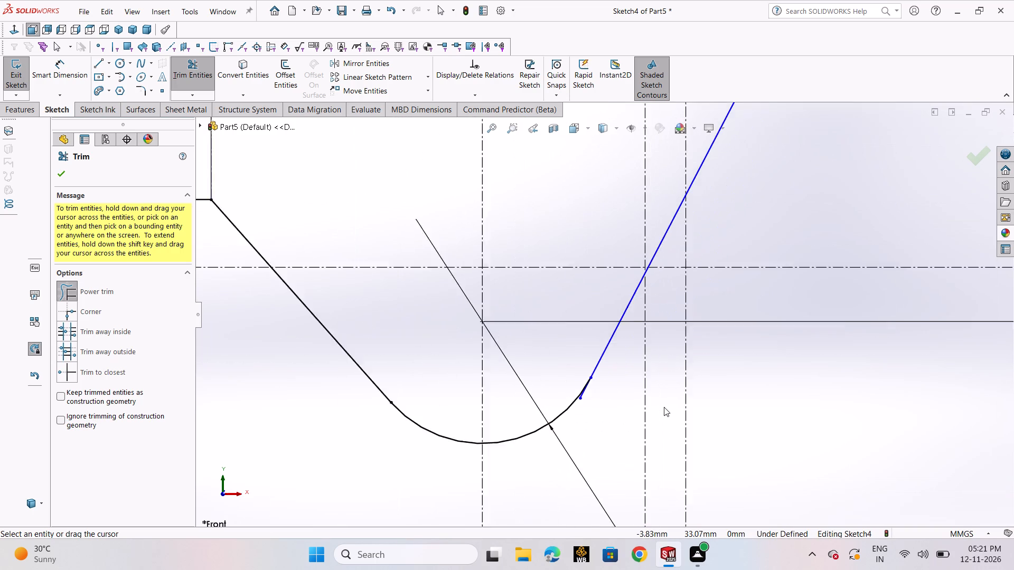
ctrl+scroll(664, 407, down, 4)
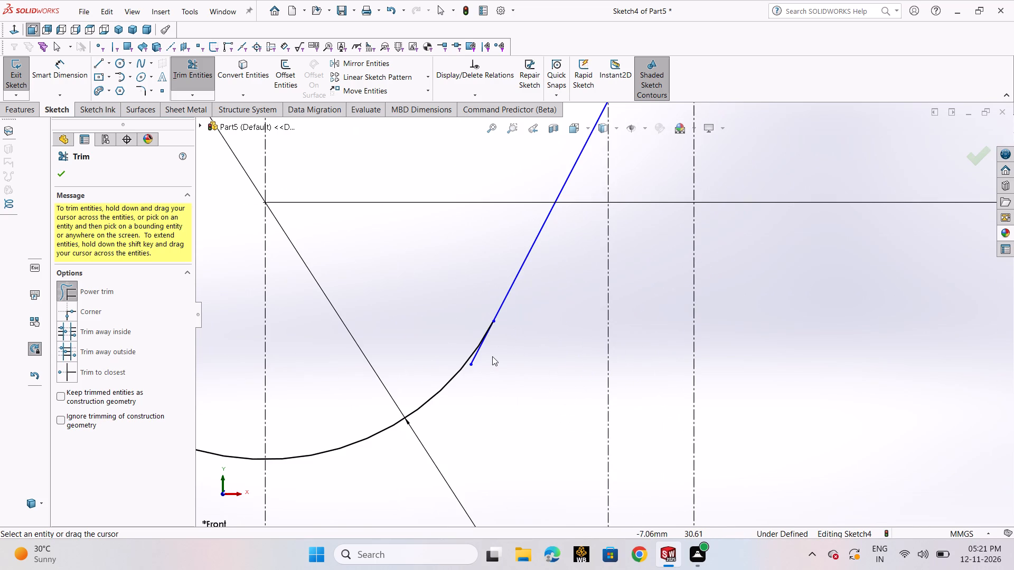
drag(492, 356, 475, 355)
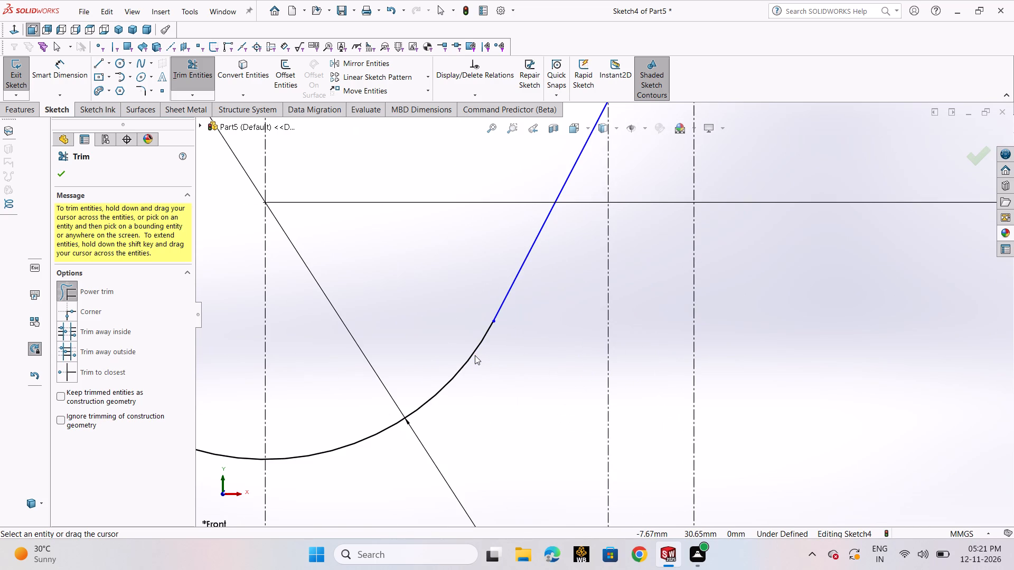
Examine the trimmed profile for leftover segments, especially where the 54 mm and R15 arcs meet the right slanted line.
ctrl+scroll(493, 300, down, 4)
ctrl+scroll(493, 300, up, 3)
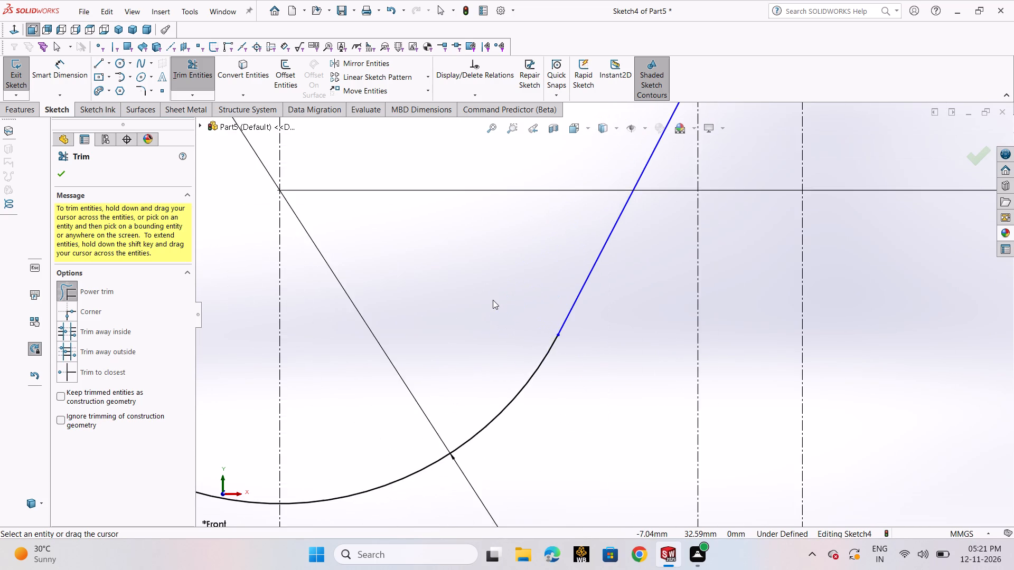
ctrl+scroll(493, 300, up, 12)
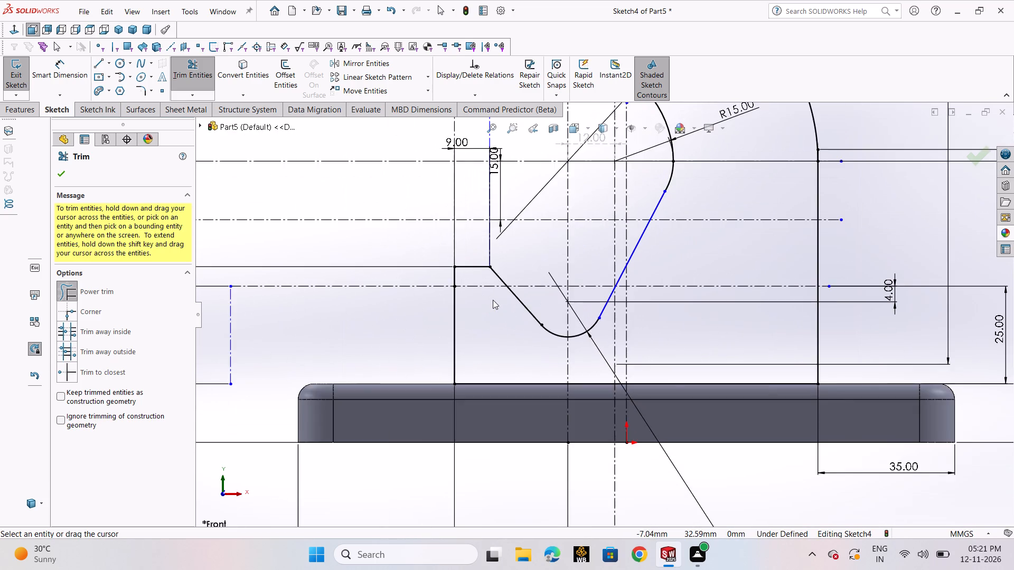
ctrl+scroll(493, 300, up, 3)
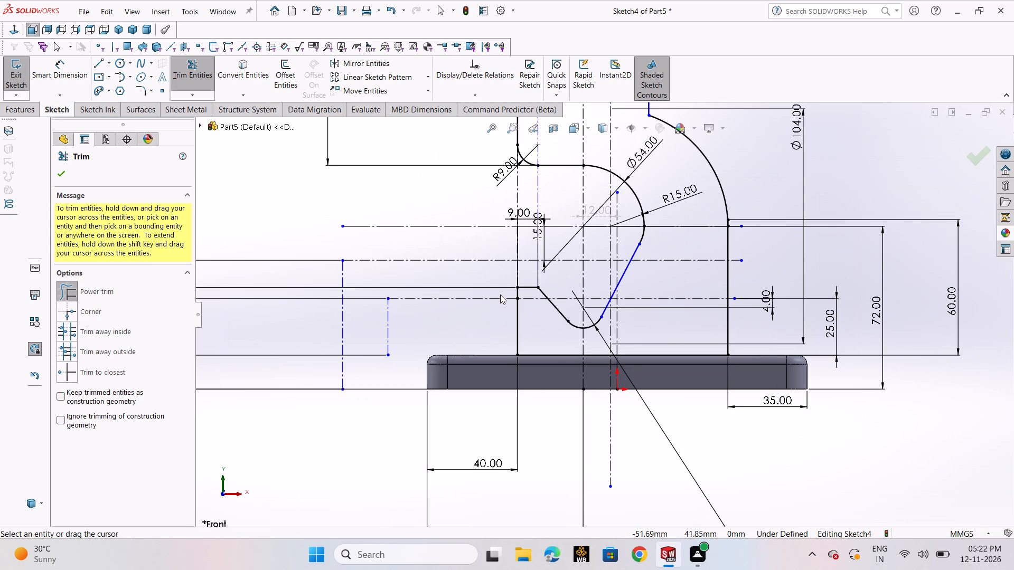
ctrl+scroll(500, 294, up, 5)
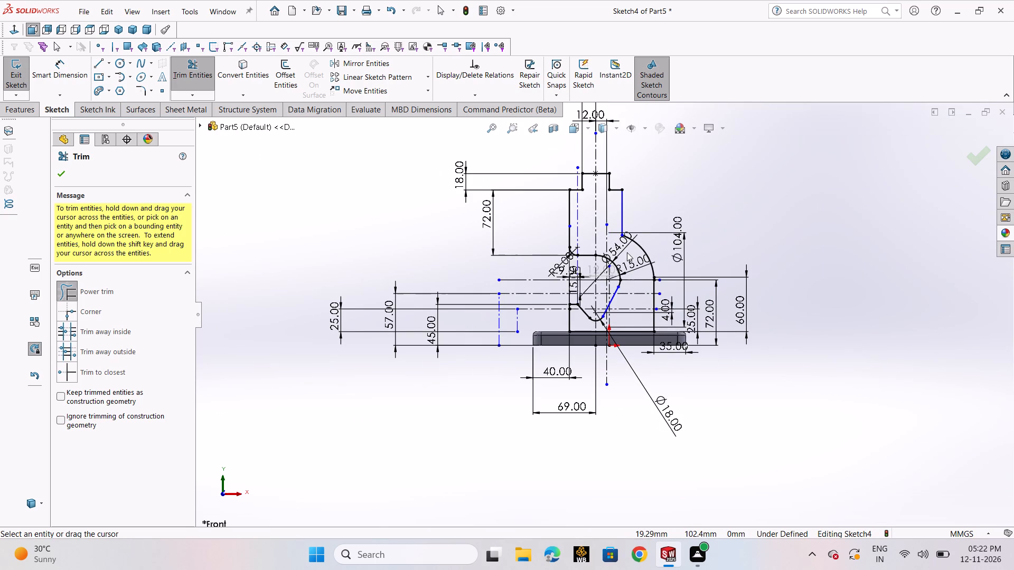
ctrl+scroll(627, 252, down, 2)
ctrl+scroll(628, 310, down, 3)
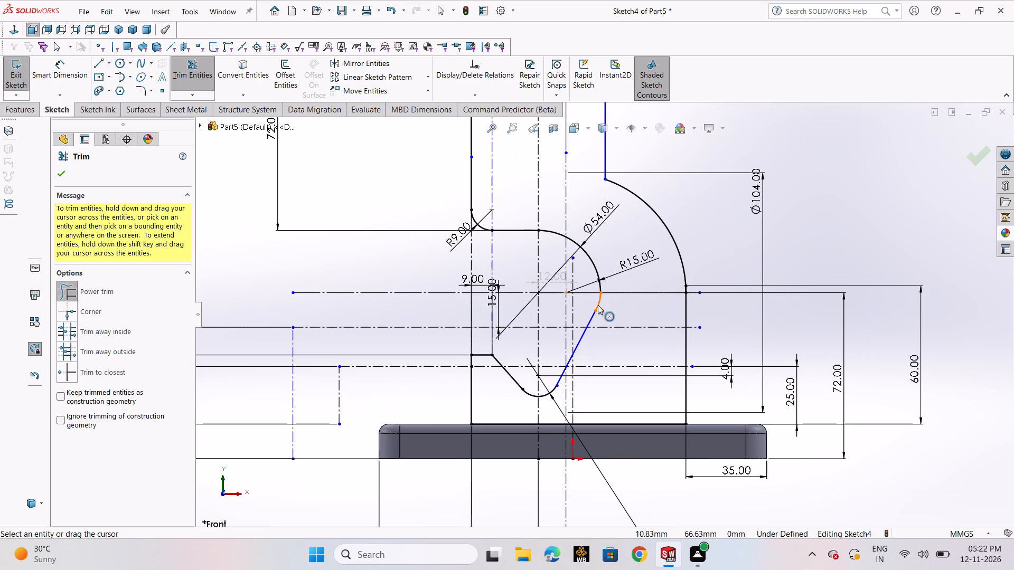
ctrl+scroll(601, 301, down, 2)
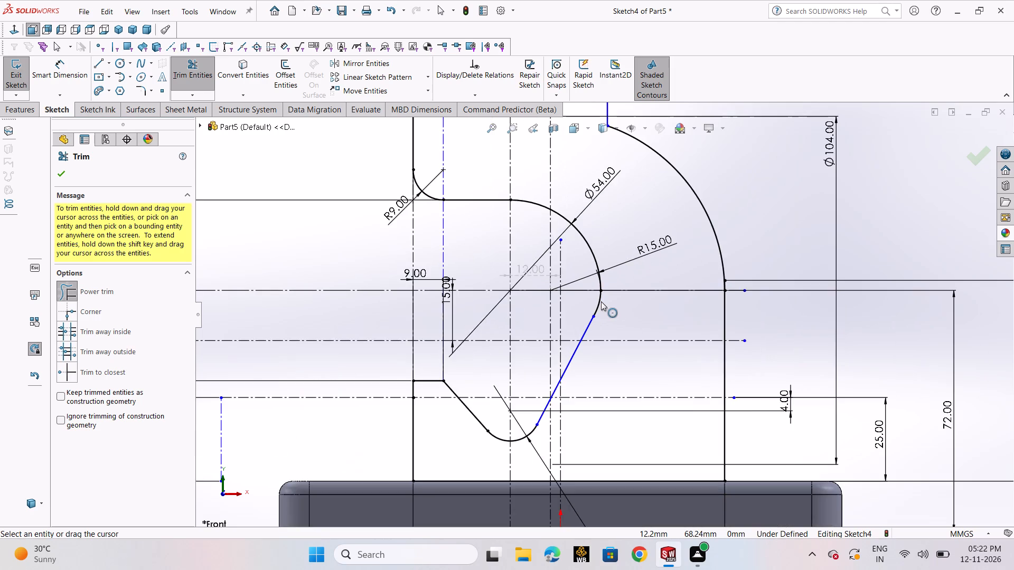
ctrl+scroll(601, 301, down, 8)
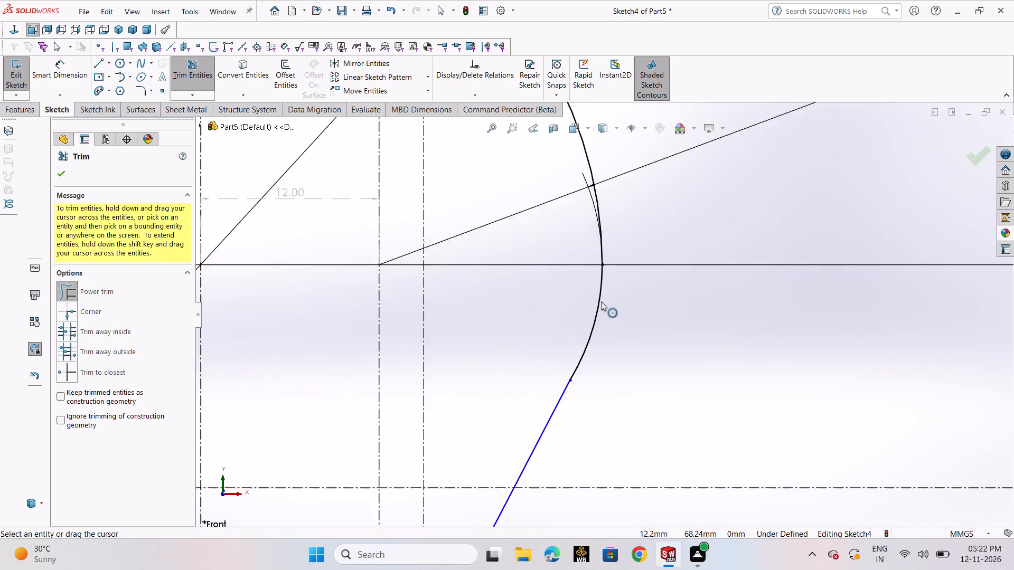
ctrl+scroll(601, 301, down, 2)
ctrl+scroll(601, 301, up, 4)
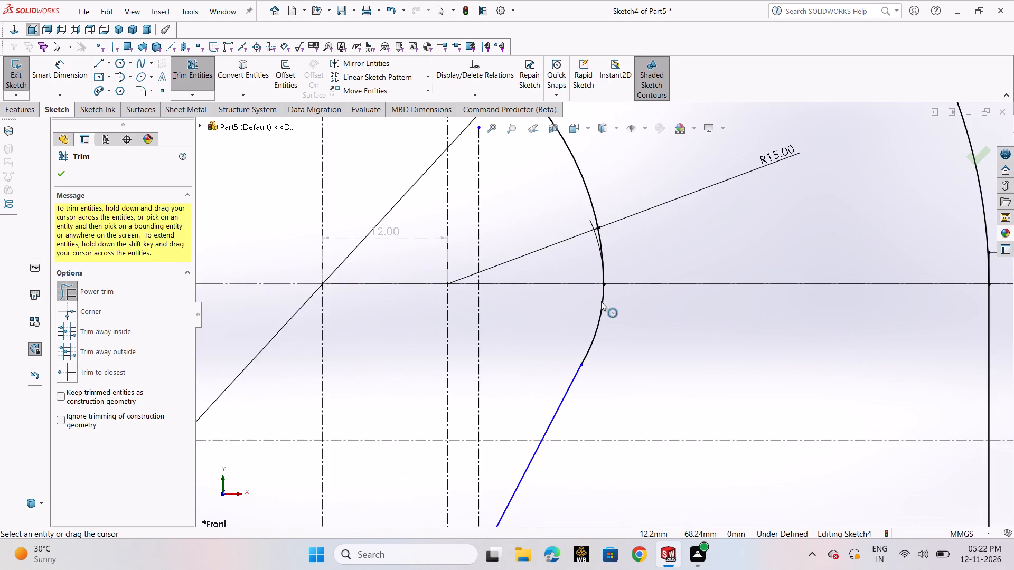
Examine the whole trimmed profile for leftover segments or gaps, including where the 104 mm arc meets the upright.
ctrl+scroll(601, 301, up, 9)
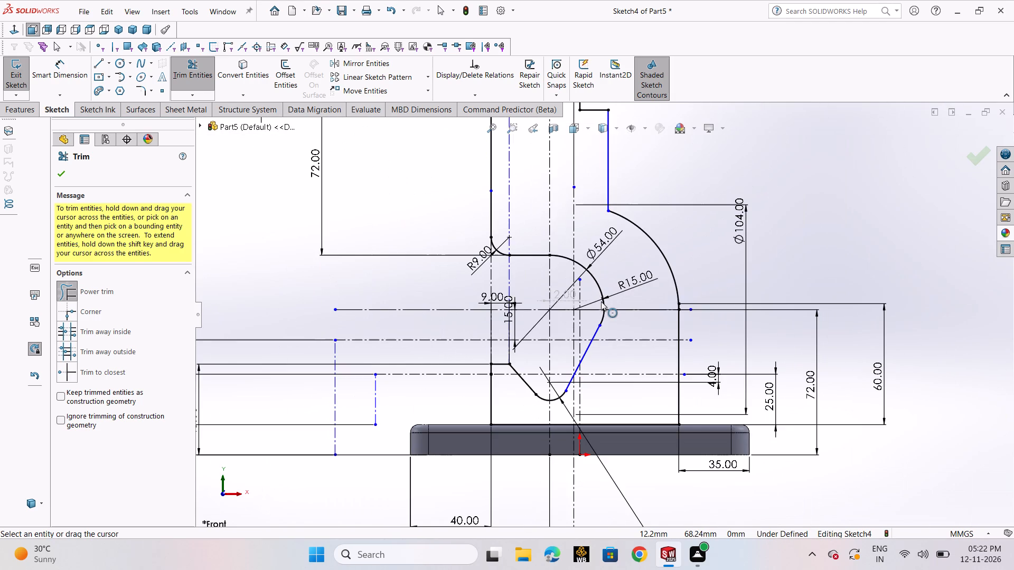
ctrl+scroll(601, 301, up, 1)
ctrl+scroll(601, 301, down, 1)
ctrl+scroll(601, 301, up, 4)
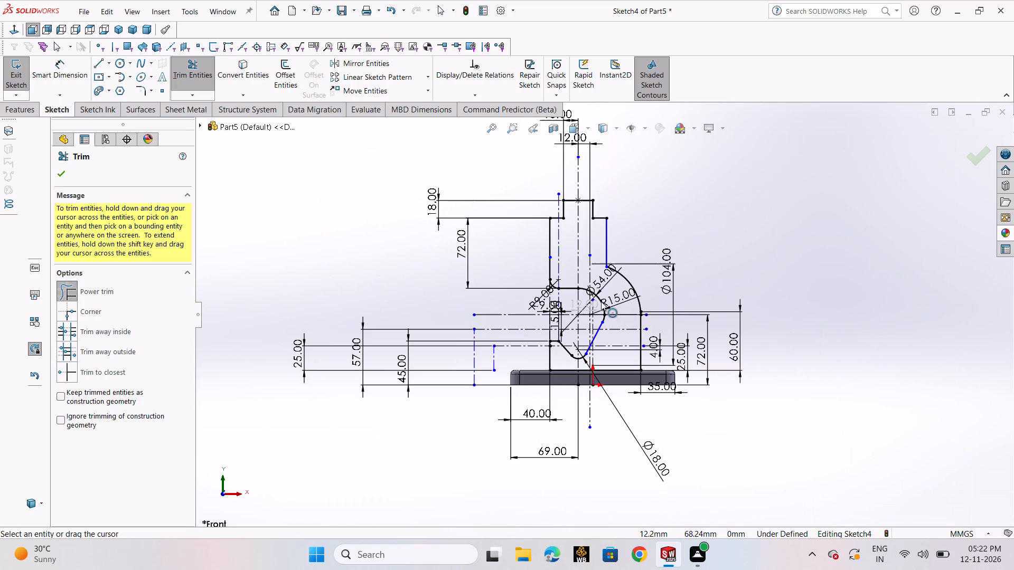
ctrl+scroll(601, 301, up, 1)
ctrl+scroll(601, 301, down, 2)
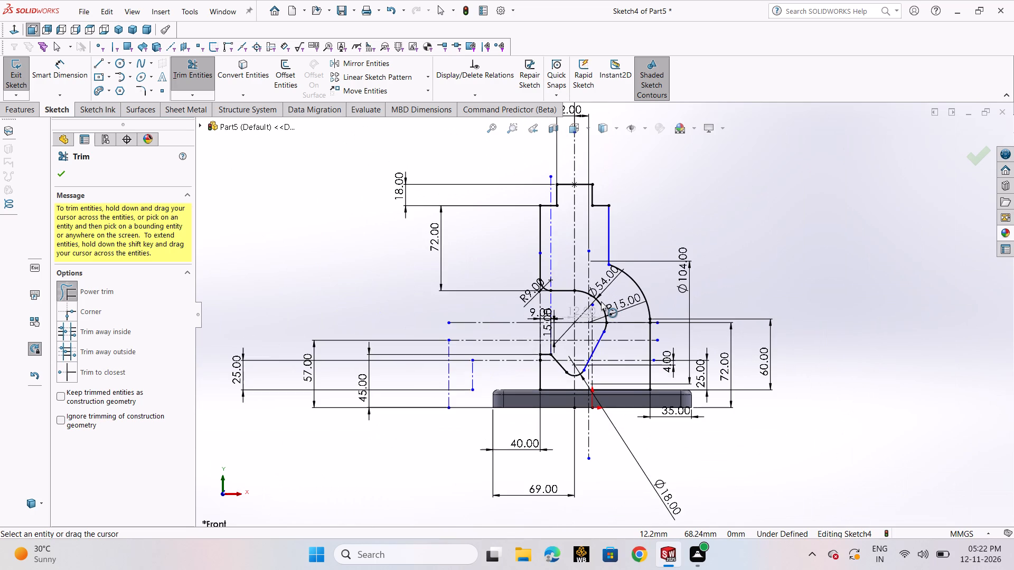
ctrl+scroll(601, 301, down, 2)
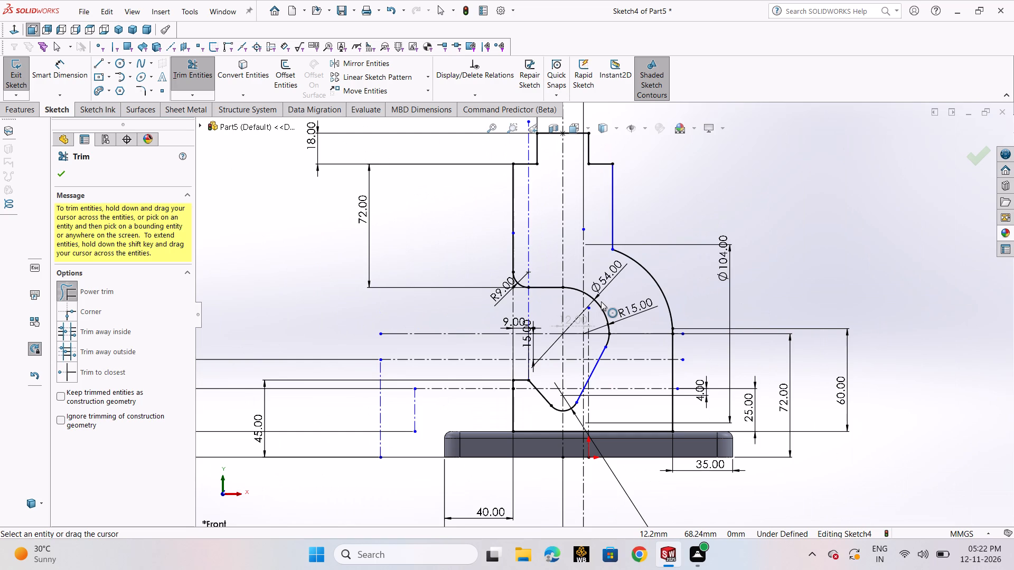
scroll(601, 301, down, 1)
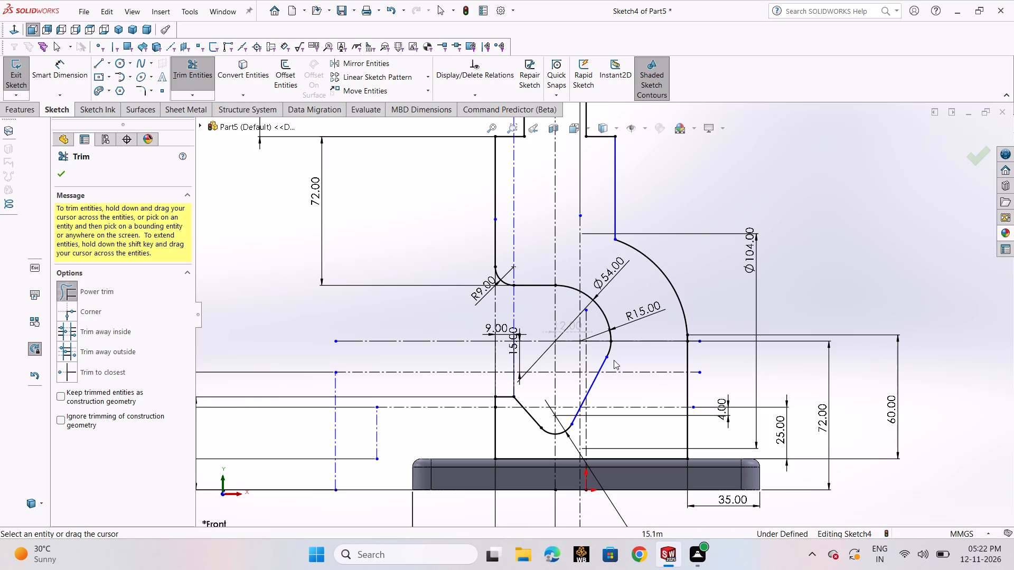
scroll(600, 300, up, 2)
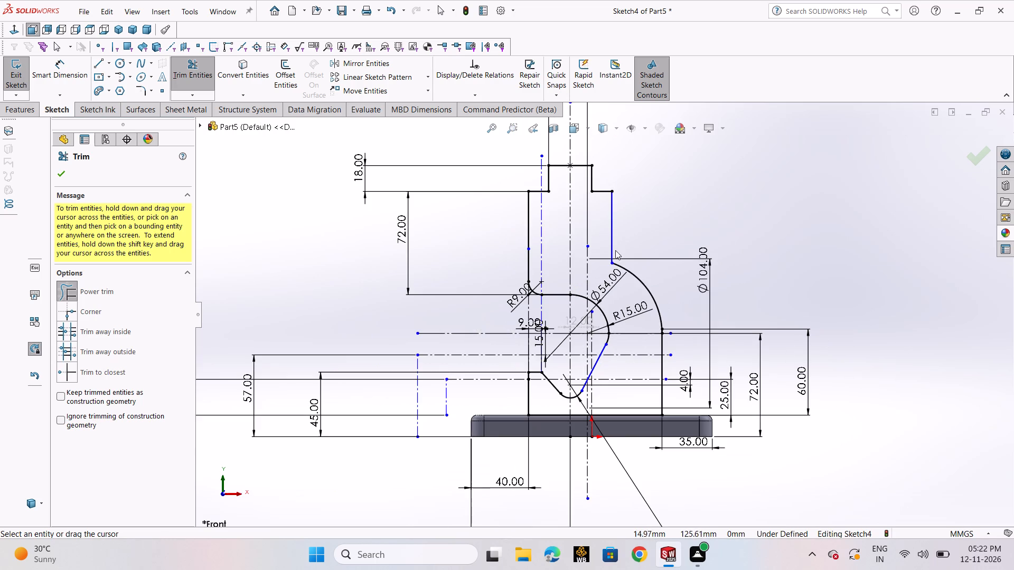
scroll(629, 270, down, 4)
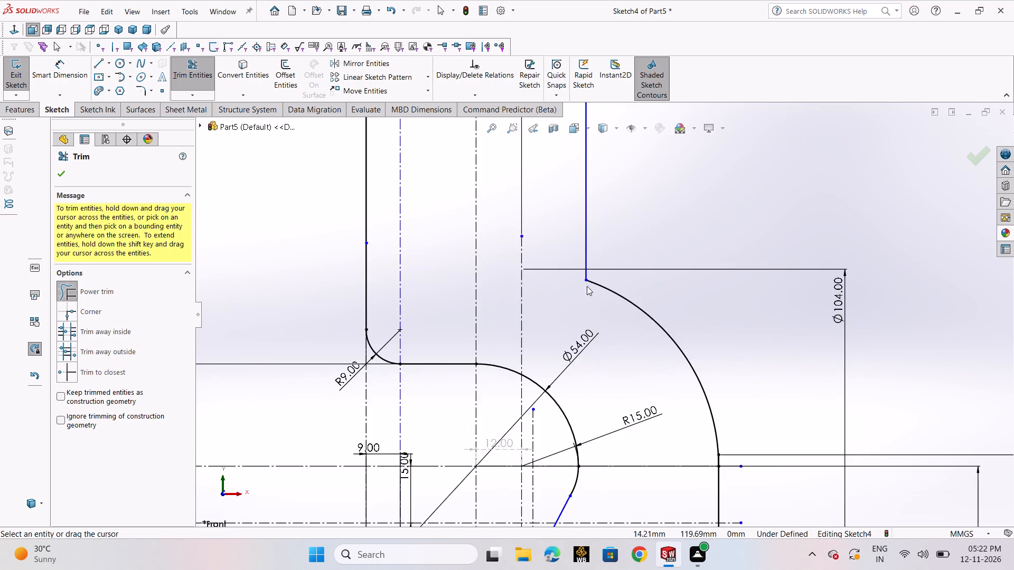
scroll(588, 287, down, 9)
scroll(604, 262, up, 13)
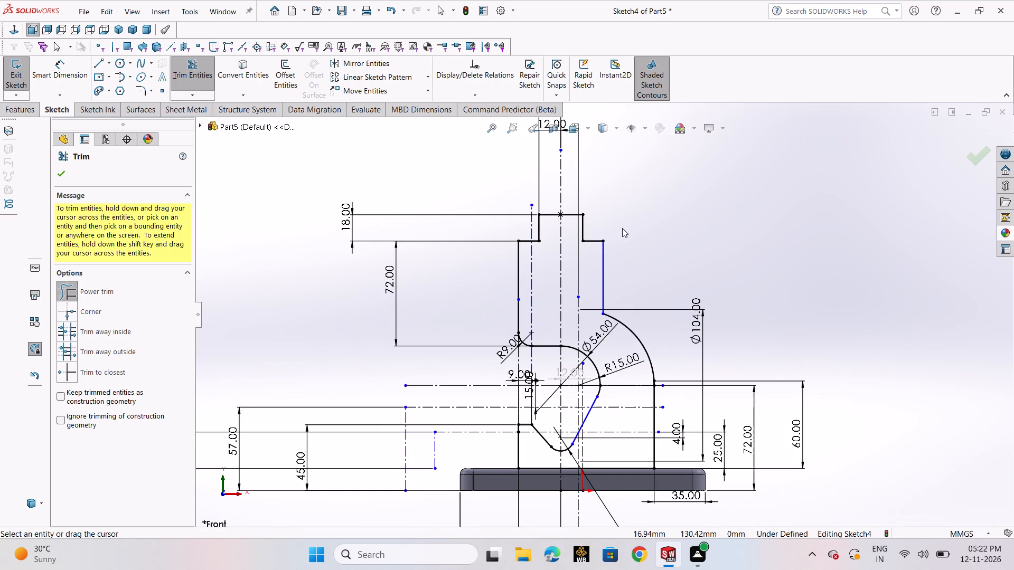
scroll(616, 281, up, 1)
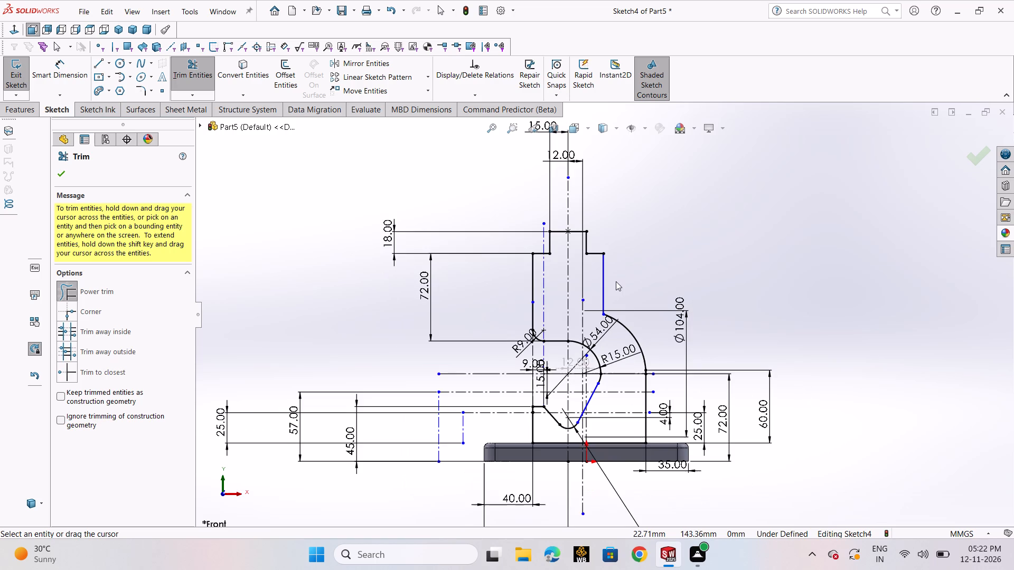
scroll(616, 281, up, 2)
click(979, 157)
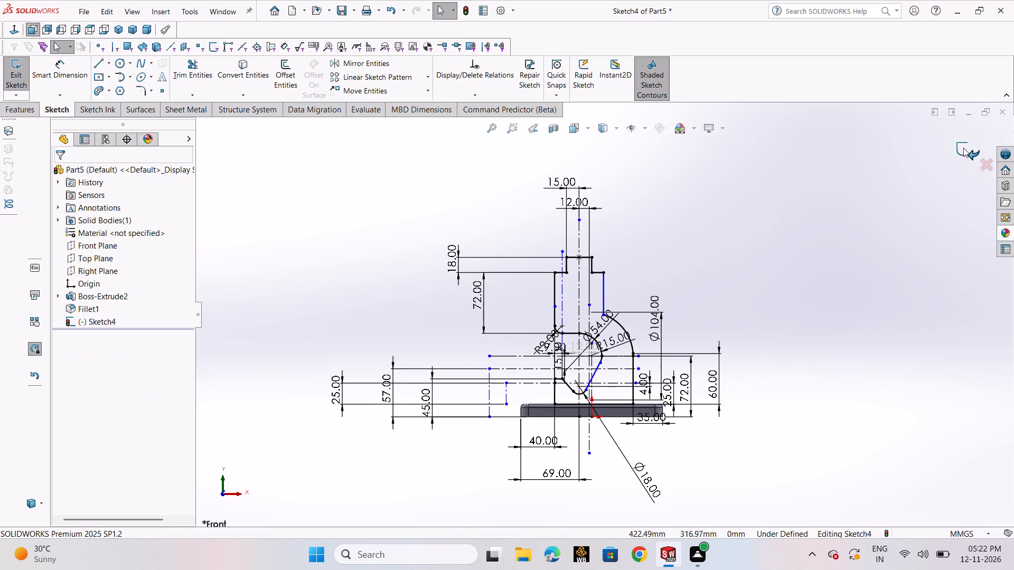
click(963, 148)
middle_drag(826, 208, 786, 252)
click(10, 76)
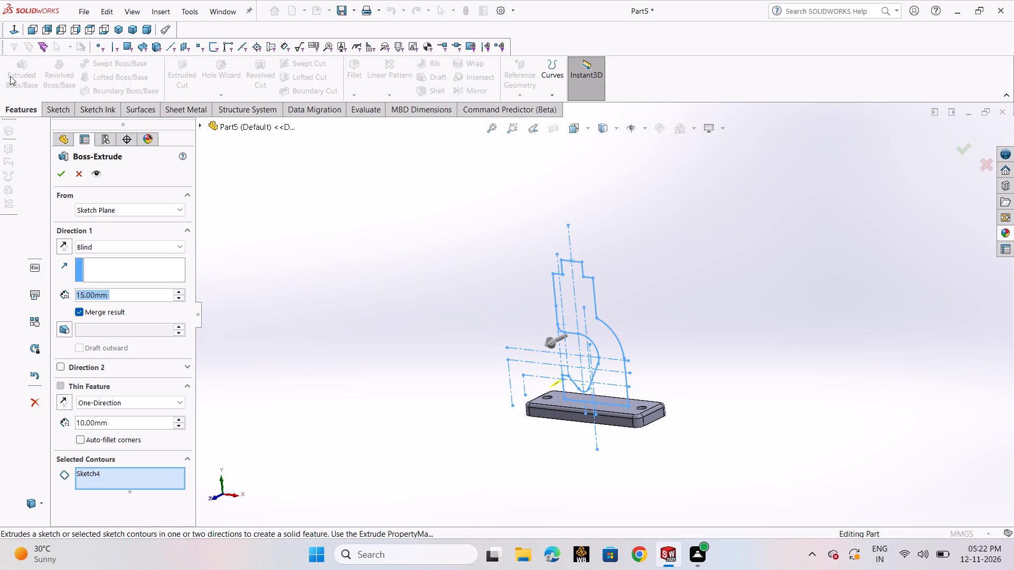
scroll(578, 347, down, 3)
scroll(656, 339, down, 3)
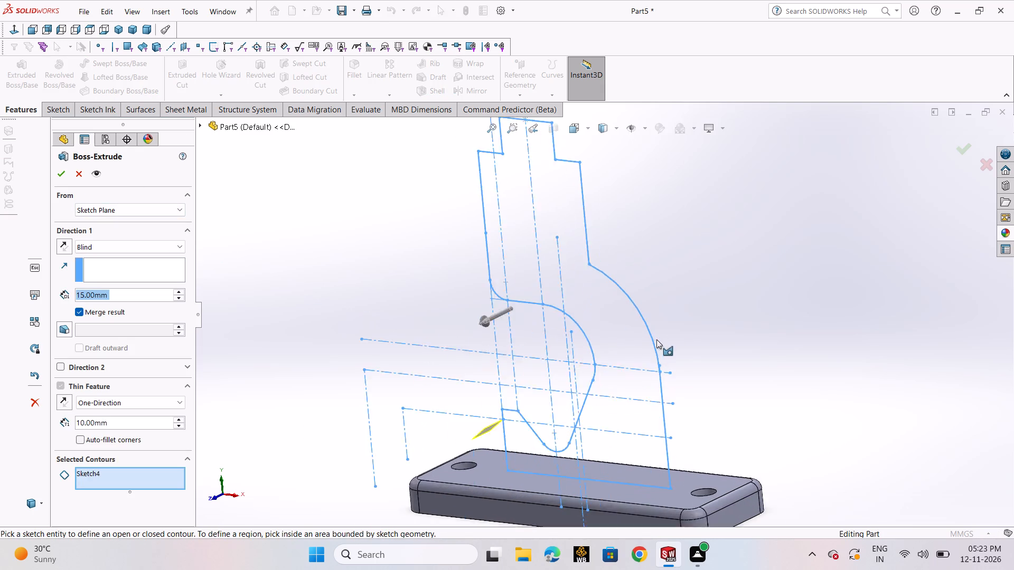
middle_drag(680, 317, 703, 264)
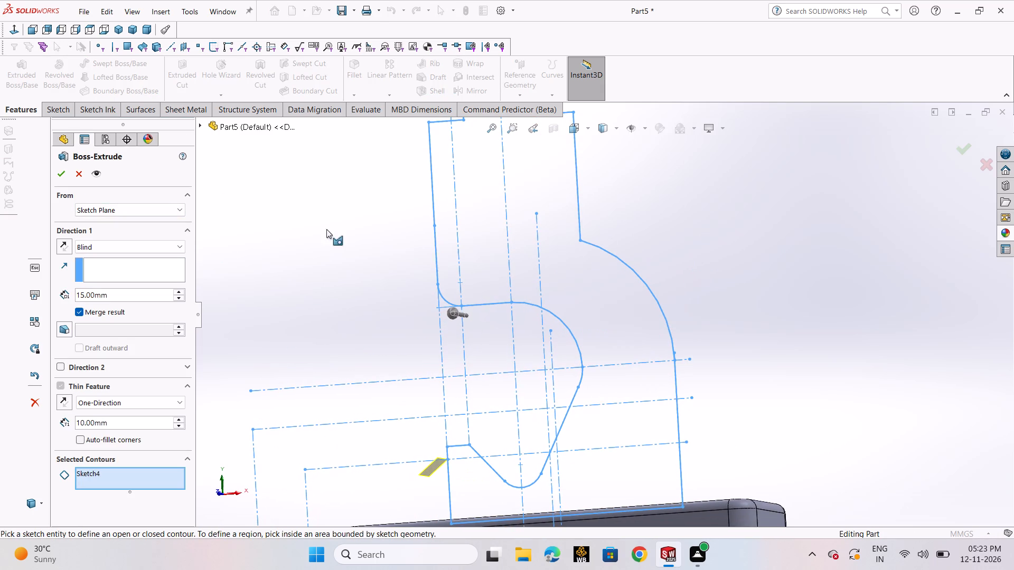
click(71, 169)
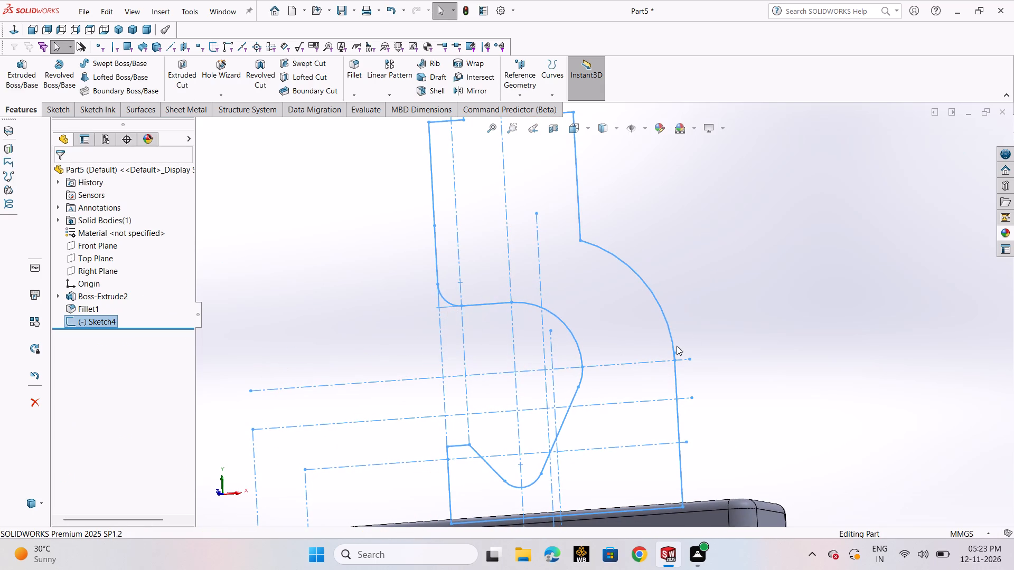
Reopen the profile sketch and trim the short end of the outer right vertical line extending beside the 104 mm arc's lower end.
double_click(666, 329)
scroll(710, 347, down, 6)
scroll(613, 312, down, 4)
scroll(542, 309, down, 12)
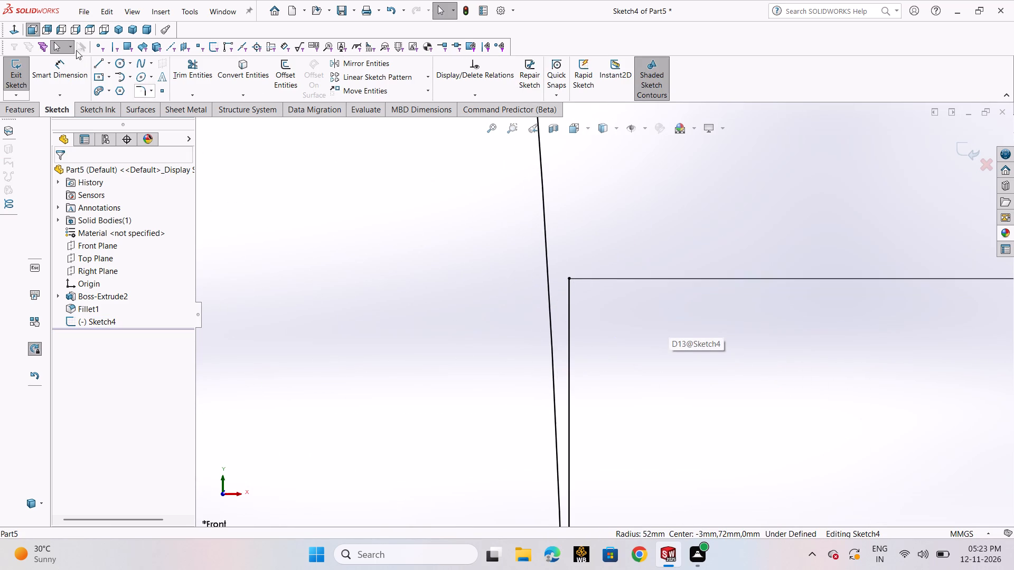
click(182, 81)
drag(563, 308, 580, 323)
Trim the lower left vertical edge between the horizontal centerline and the short horizontal ledge above it.
scroll(583, 296, up, 18)
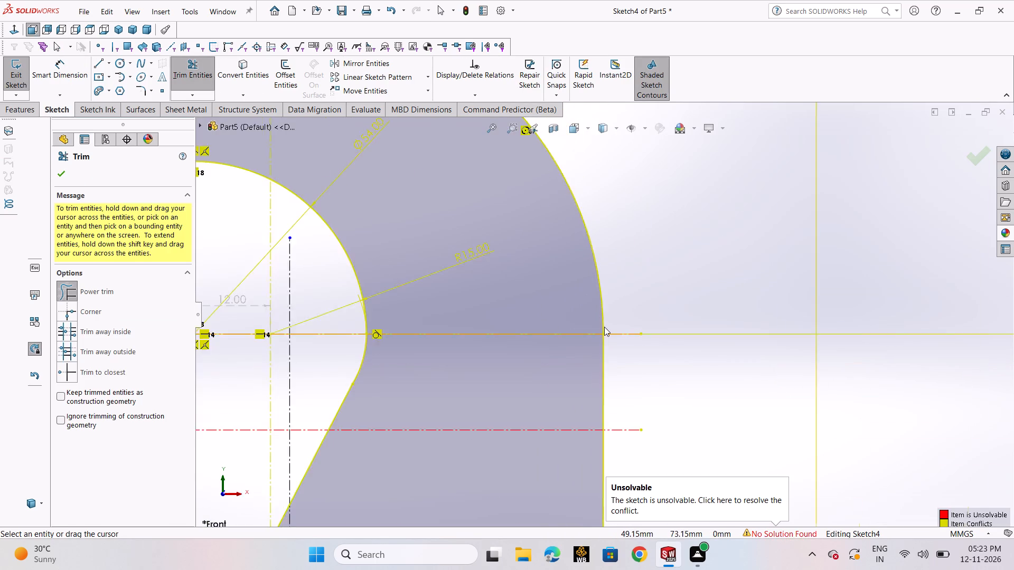
scroll(604, 327, up, 5)
scroll(503, 371, down, 6)
scroll(596, 309, down, 5)
scroll(571, 256, down, 2)
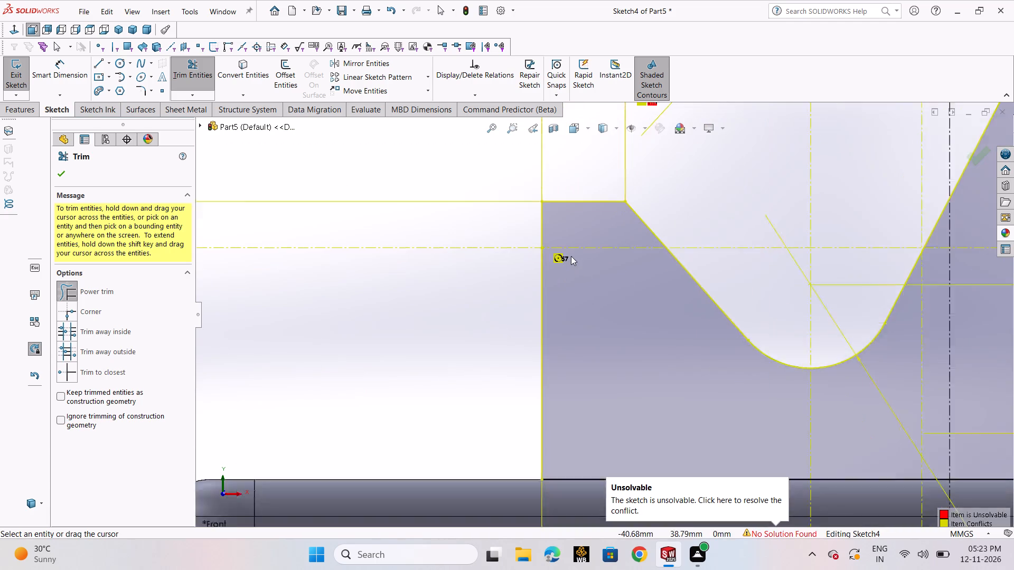
scroll(571, 256, down, 2)
drag(491, 223, 525, 218)
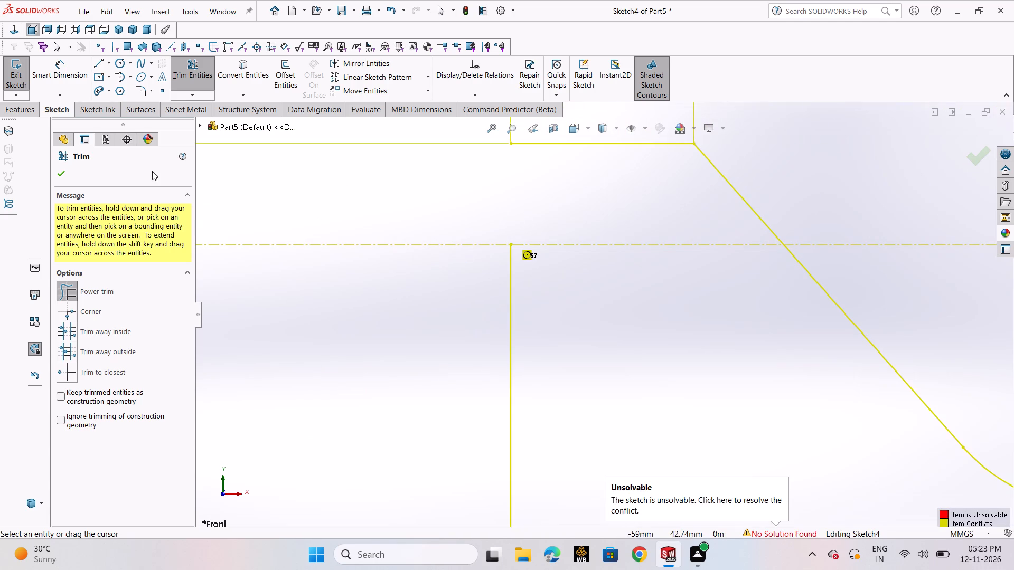
click(64, 176)
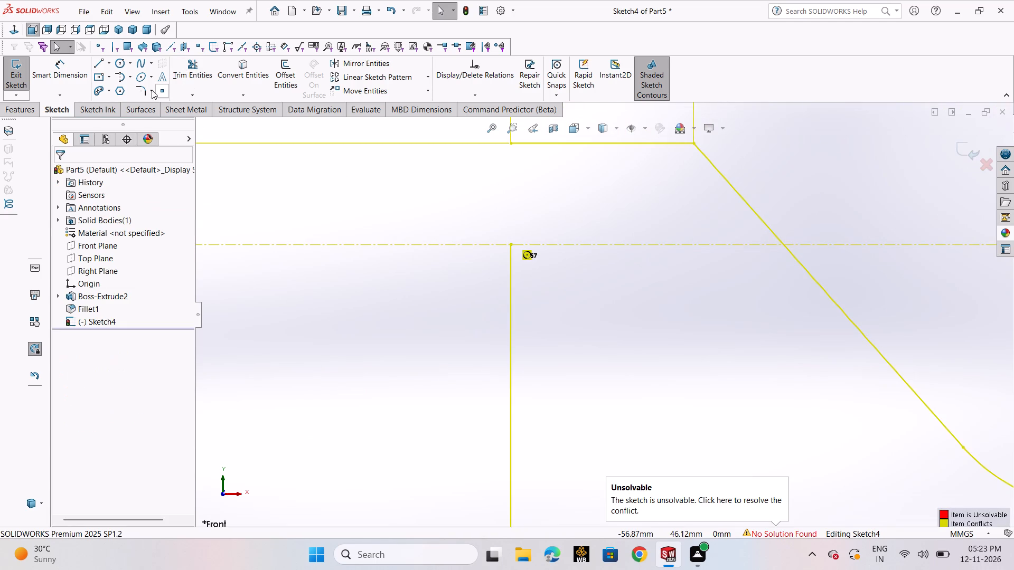
Draw a vertical line about 5 mm long from the lower left edge's upper end to the left end of the ledge.
click(103, 61)
click(112, 77)
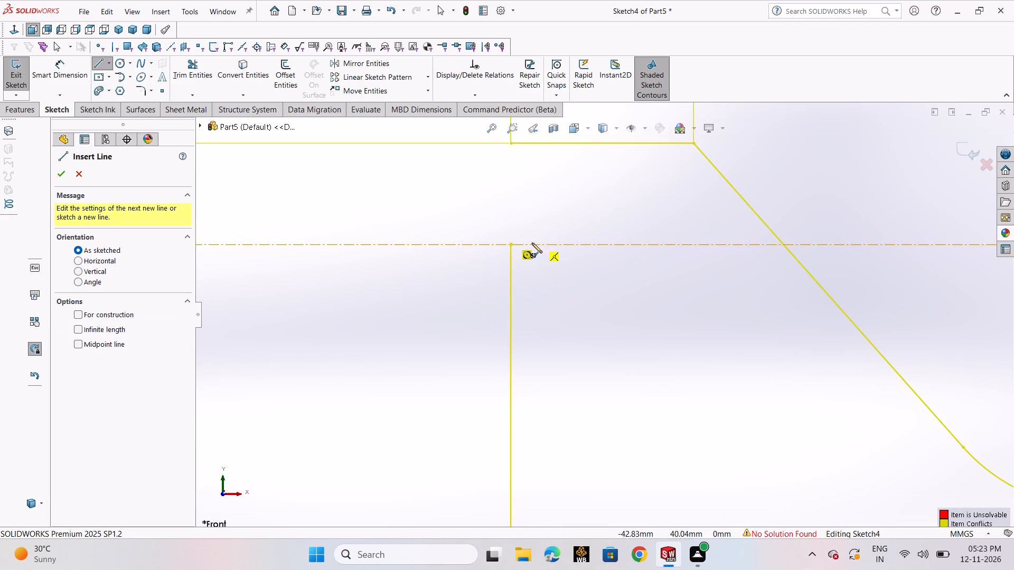
click(513, 244)
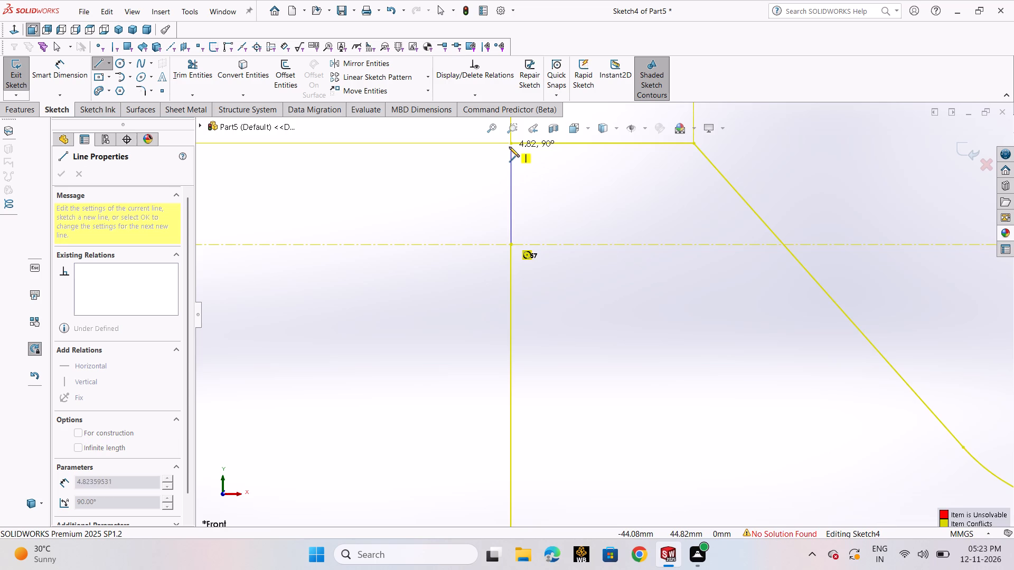
click(509, 144)
right_click(509, 144)
click(565, 158)
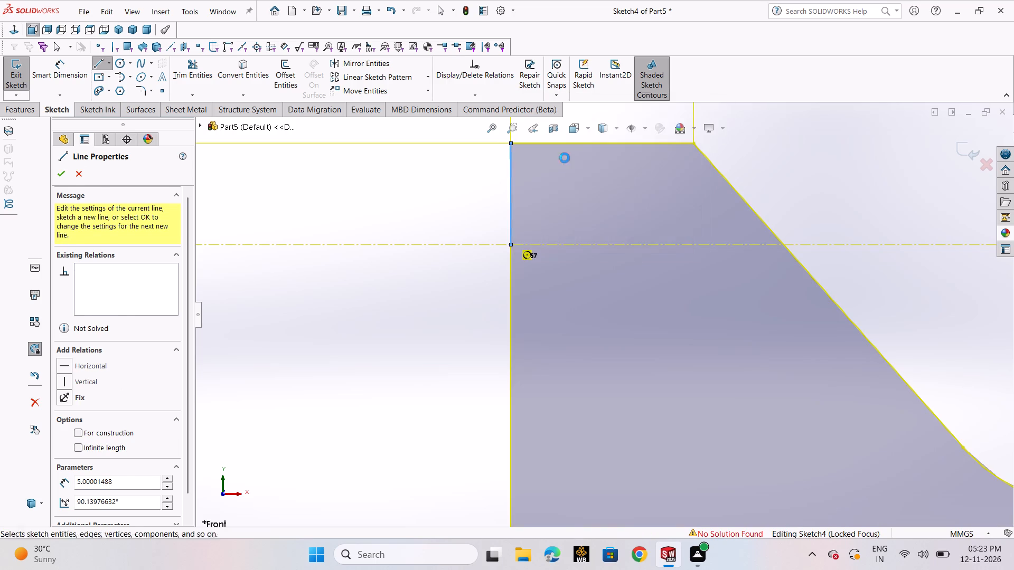
Delete the conflicting relation on the horizontal line beside the R9 corner.
scroll(615, 246, up, 2)
scroll(615, 246, down, 1)
scroll(615, 246, up, 11)
scroll(654, 266, up, 2)
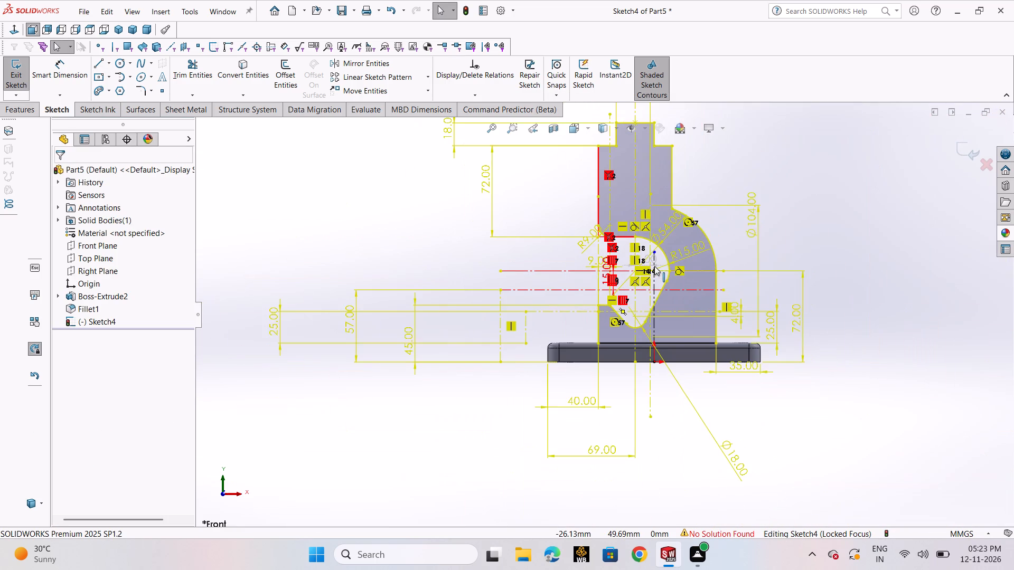
scroll(654, 266, up, 1)
scroll(614, 211, down, 9)
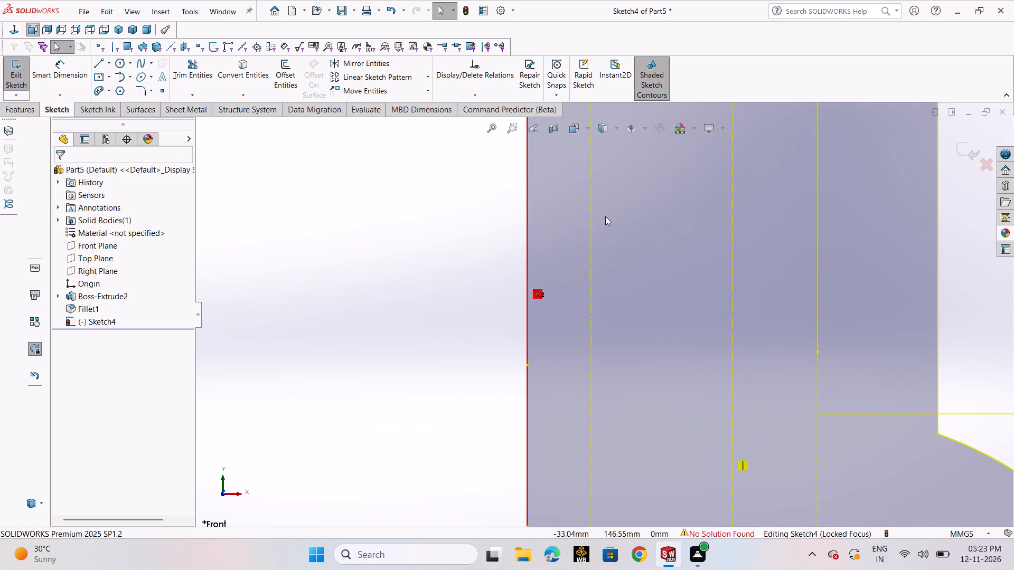
scroll(540, 330, up, 6)
scroll(587, 402, down, 4)
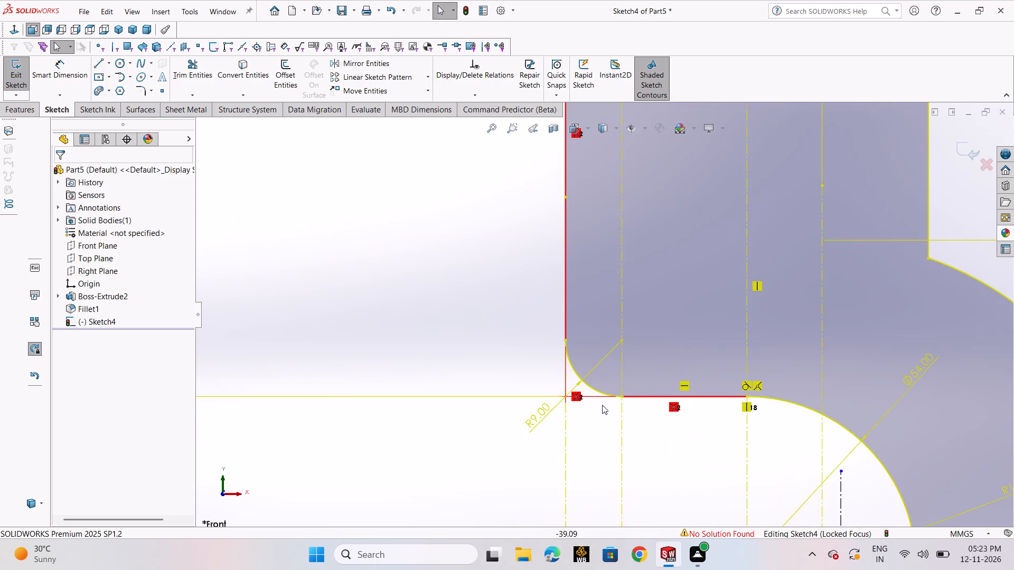
click(674, 406)
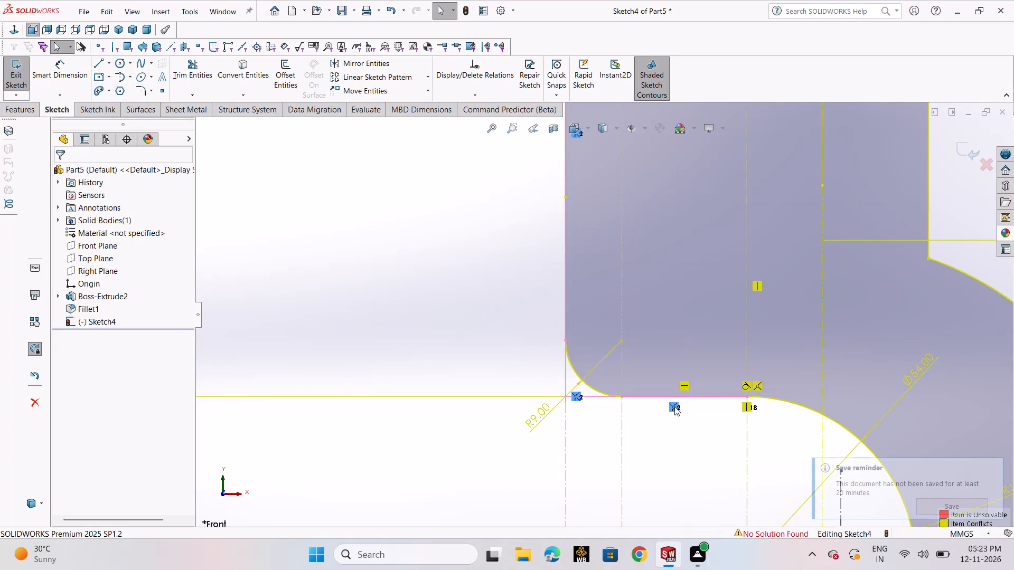
key(Delete)
Delete the conflicting relation shared by the two horizontal centerlines at the 15 mm dimension.
scroll(701, 426, up, 4)
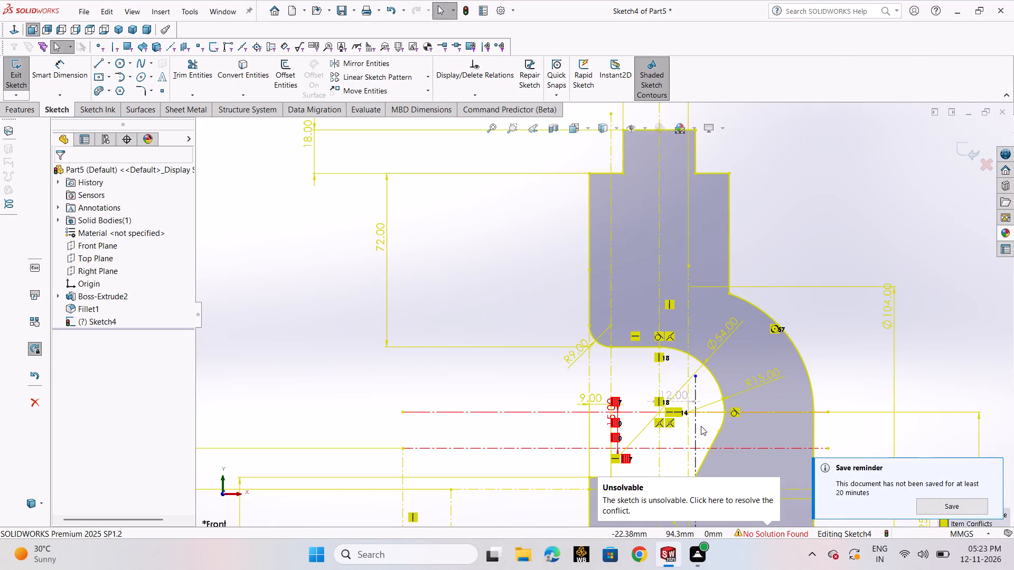
scroll(628, 423, down, 6)
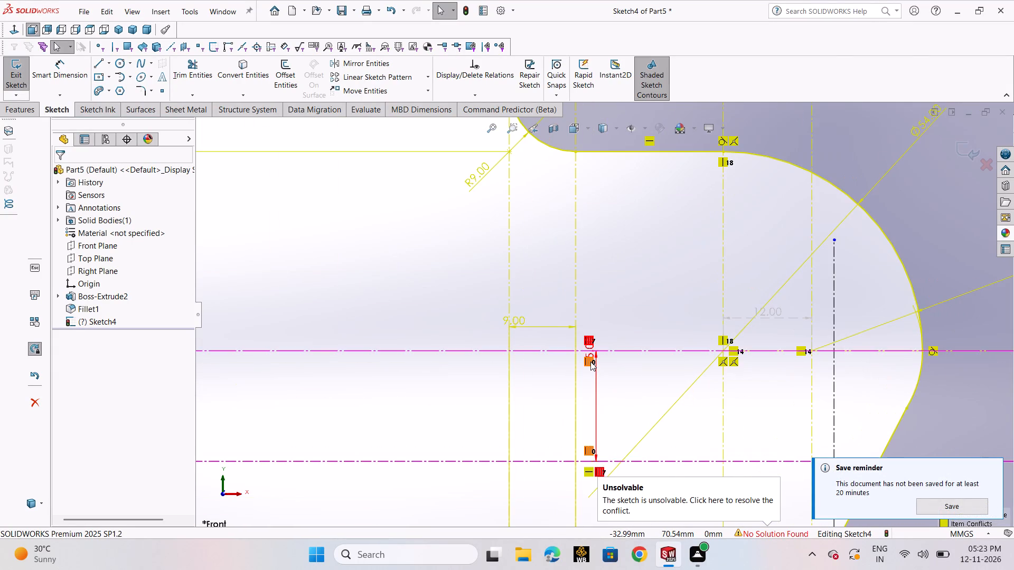
click(590, 362)
key(Delete)
scroll(674, 357, up, 3)
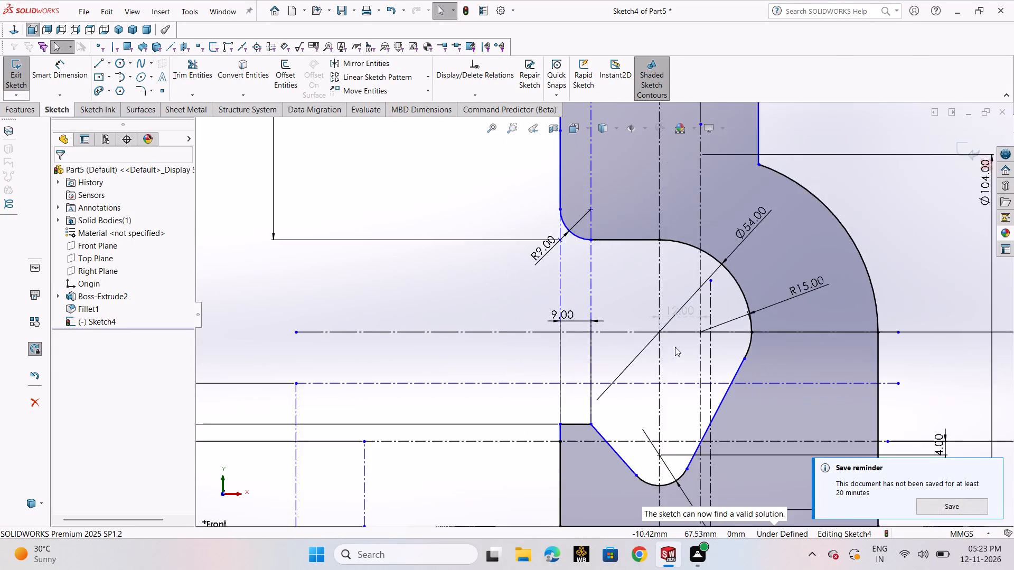
Check the shaded closed profile and finish editing the sketch.
scroll(675, 347, up, 4)
scroll(607, 303, down, 2)
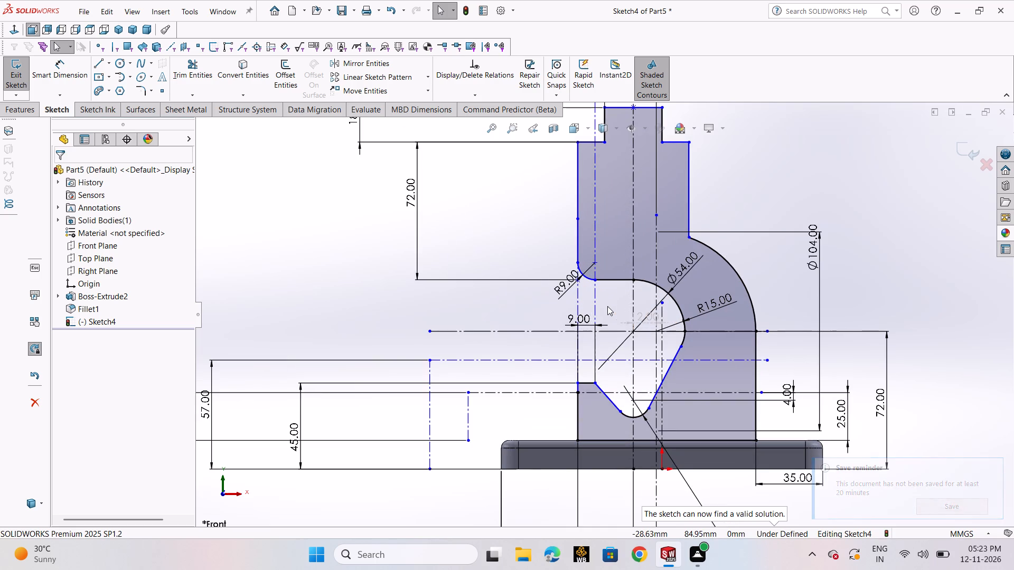
scroll(603, 312, down, 1)
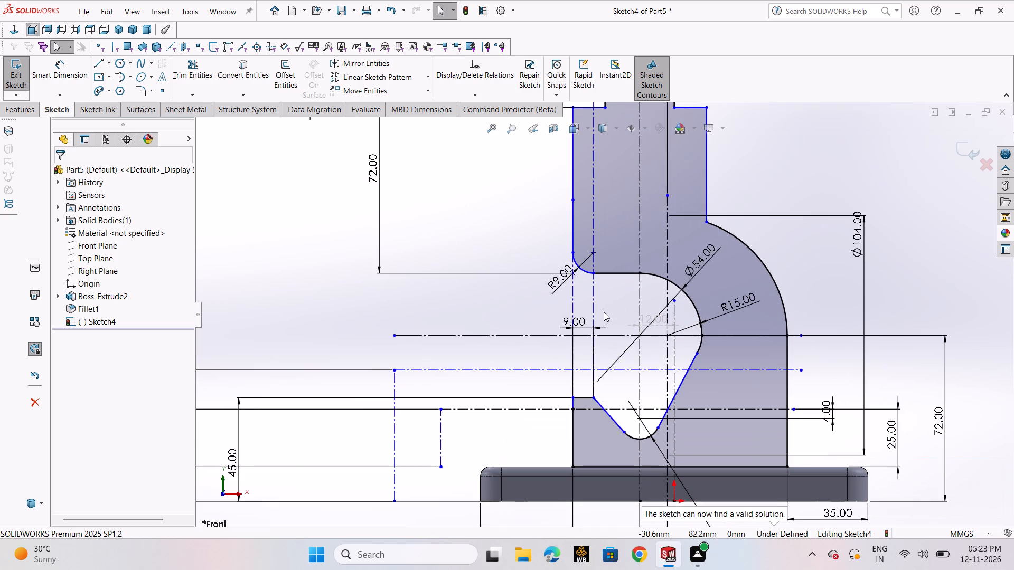
scroll(708, 238, up, 4)
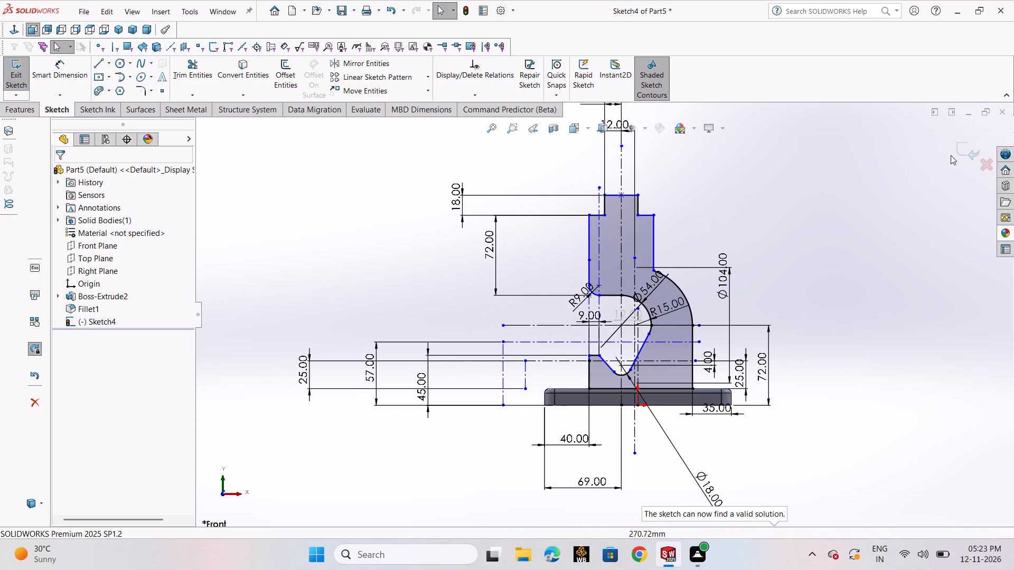
click(962, 149)
Start a boss extrusion of the stepped arc profile sketch, trying Mid Plane before setting a Blind depth of 42 mm.
scroll(839, 205, up, 2)
middle_drag(839, 205, 777, 265)
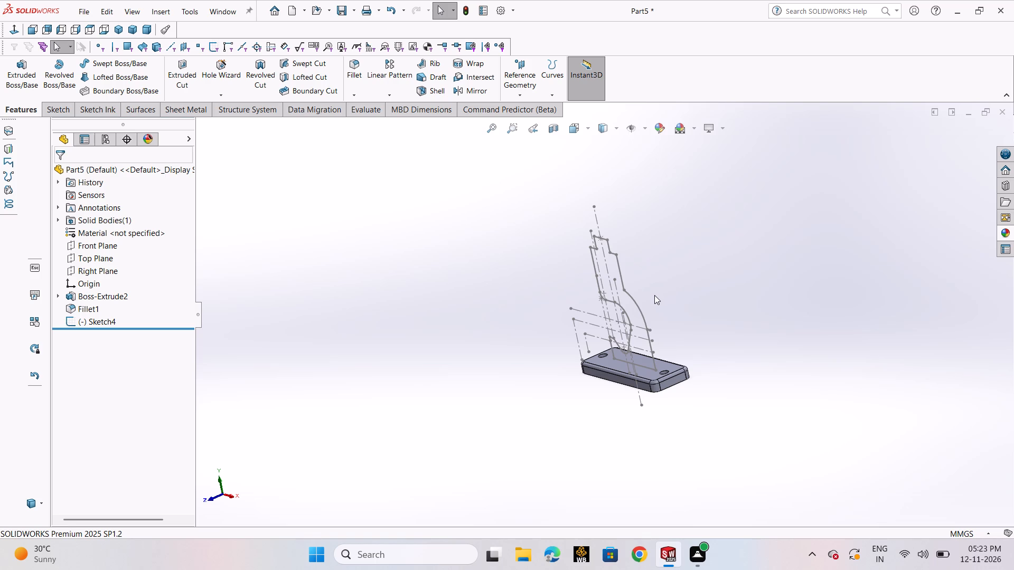
click(30, 70)
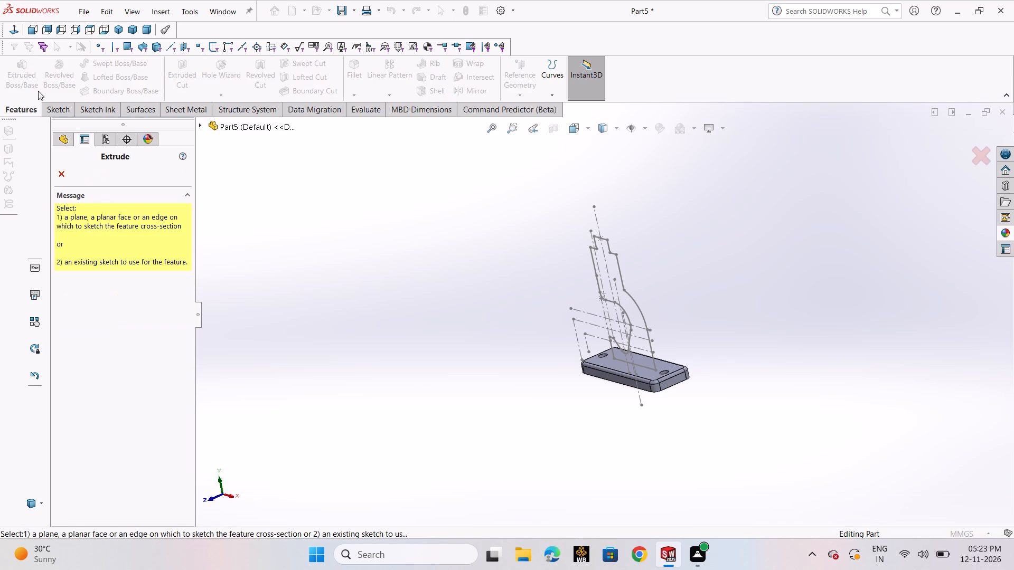
click(200, 127)
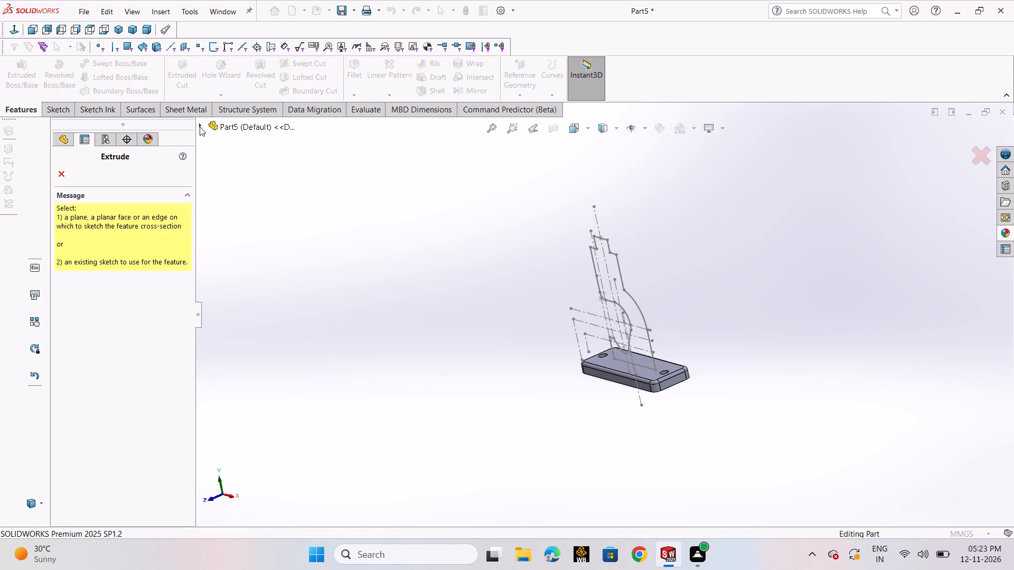
click(245, 278)
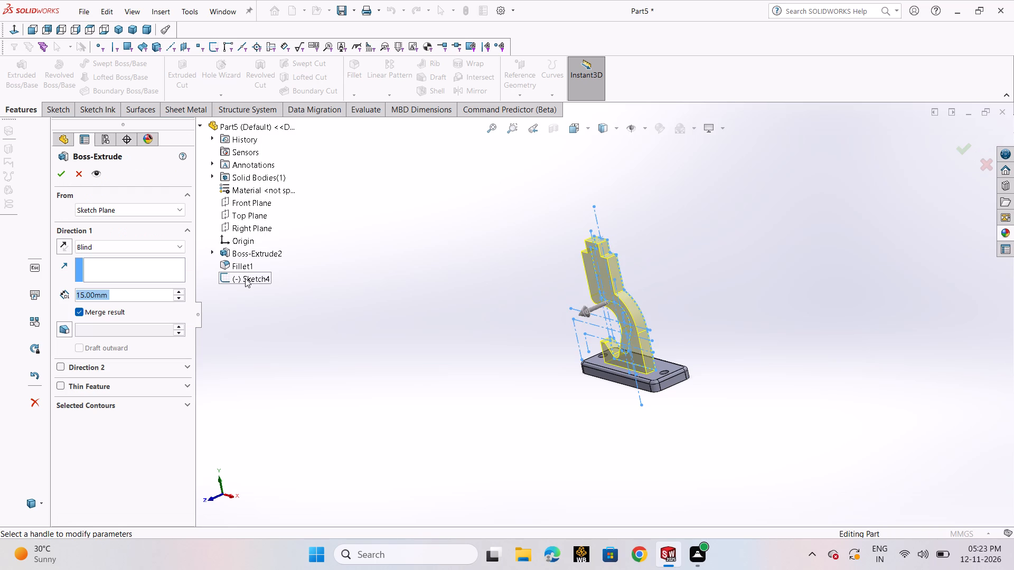
click(134, 241)
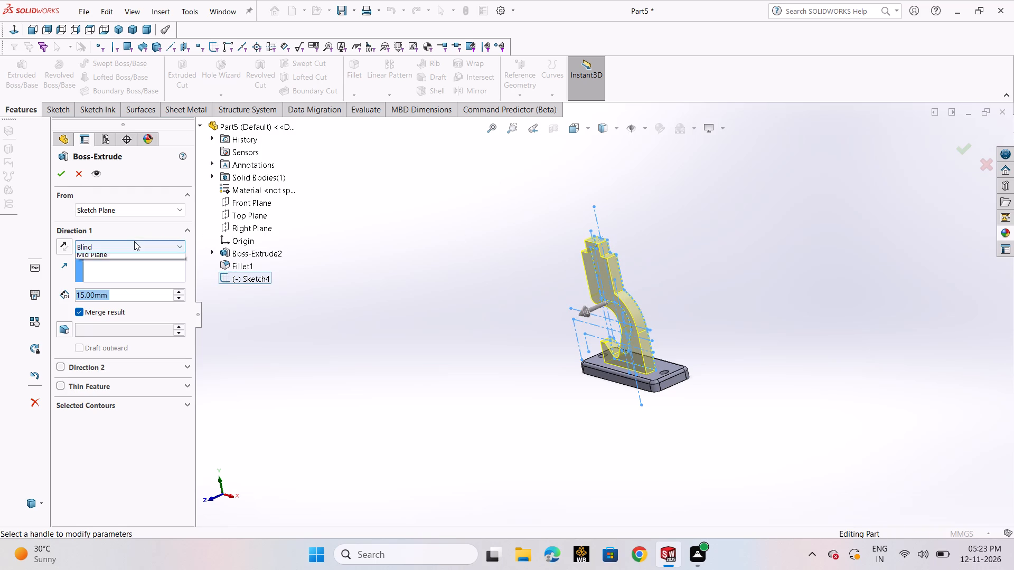
click(136, 314)
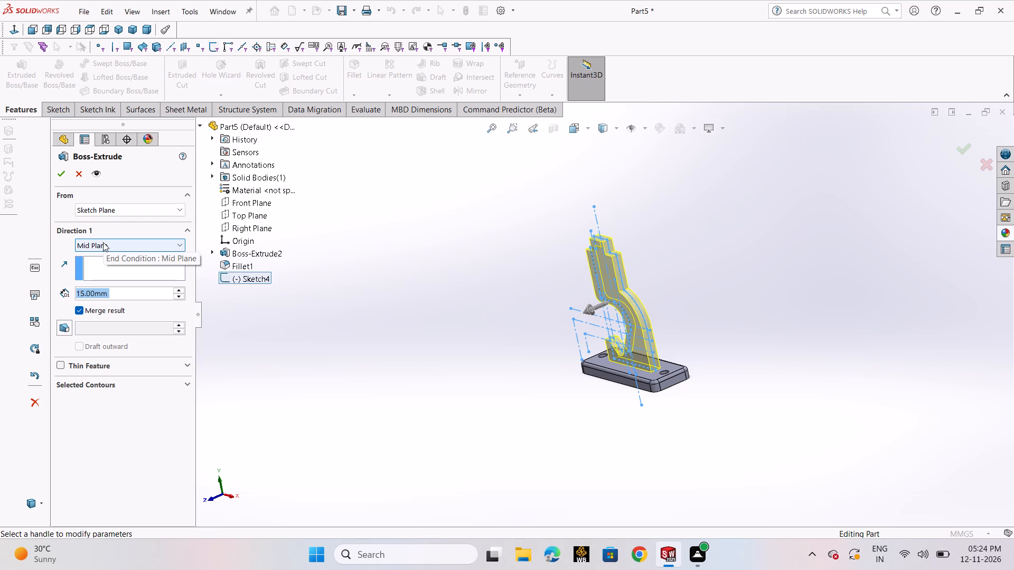
drag(142, 239, 142, 244)
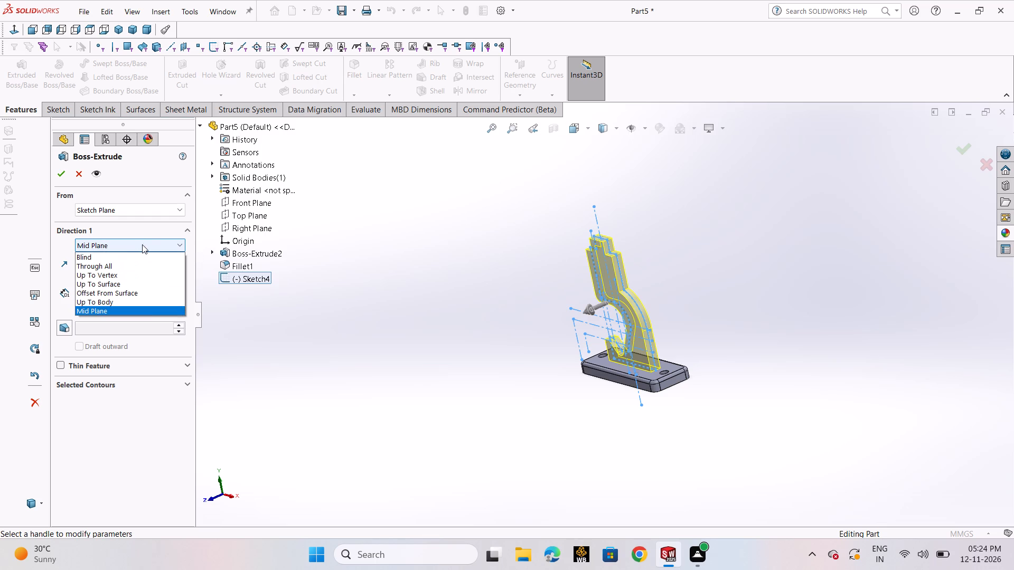
click(123, 254)
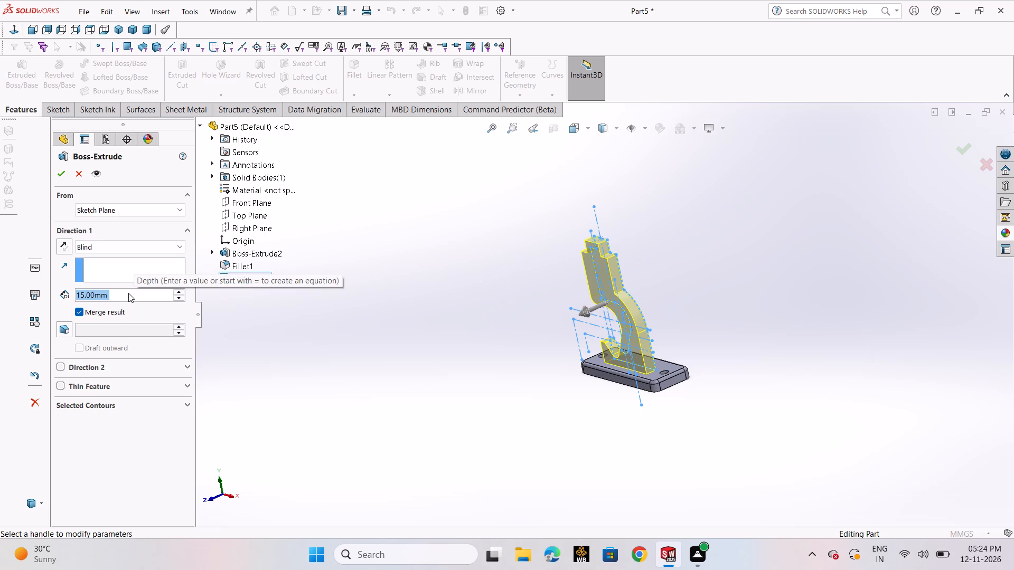
text(42)
key(Return)
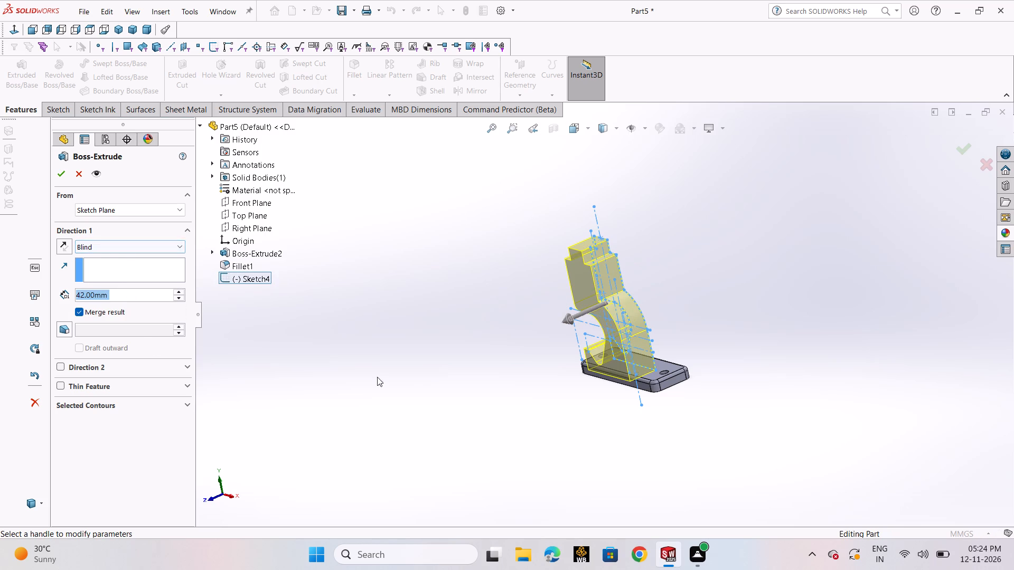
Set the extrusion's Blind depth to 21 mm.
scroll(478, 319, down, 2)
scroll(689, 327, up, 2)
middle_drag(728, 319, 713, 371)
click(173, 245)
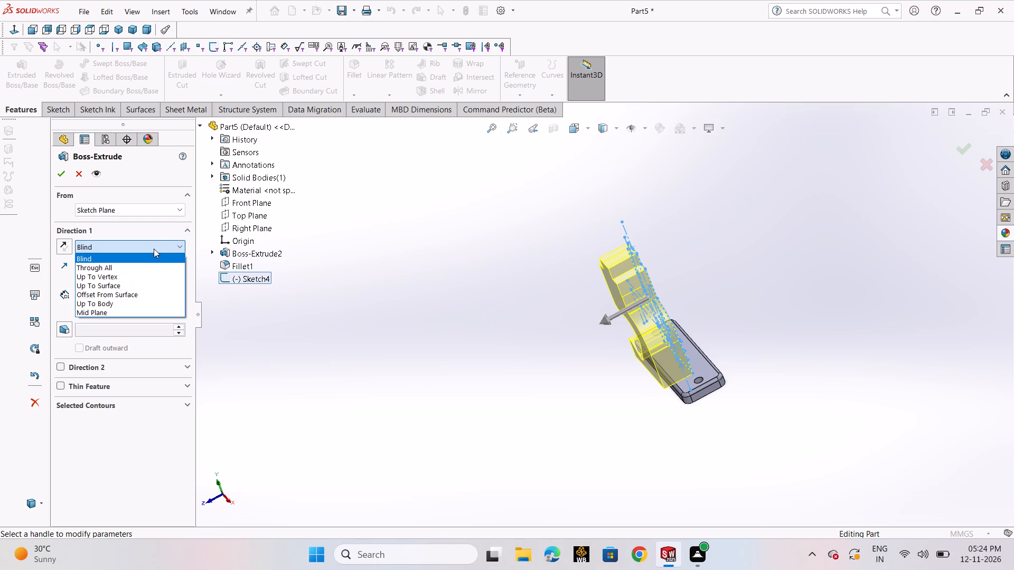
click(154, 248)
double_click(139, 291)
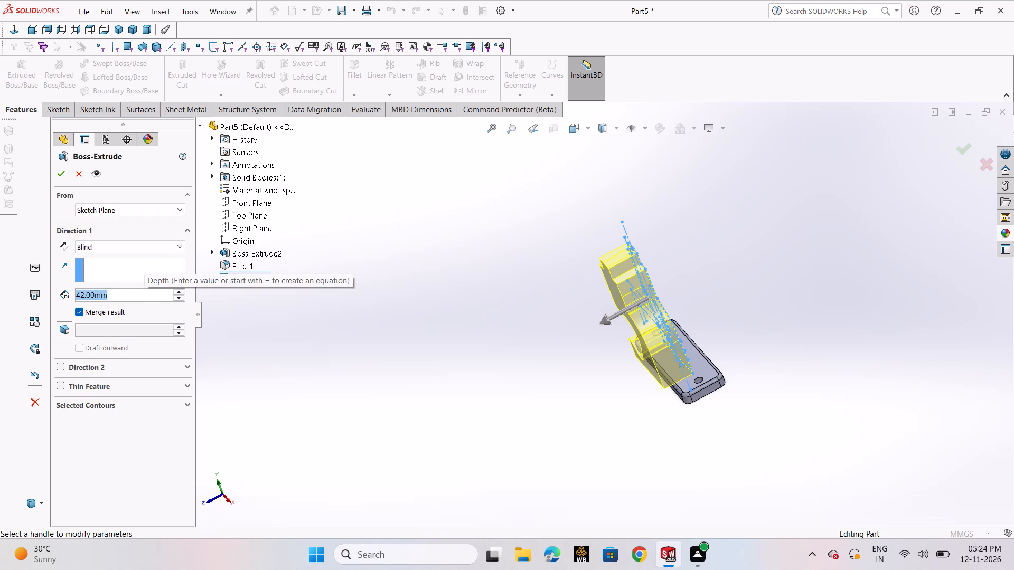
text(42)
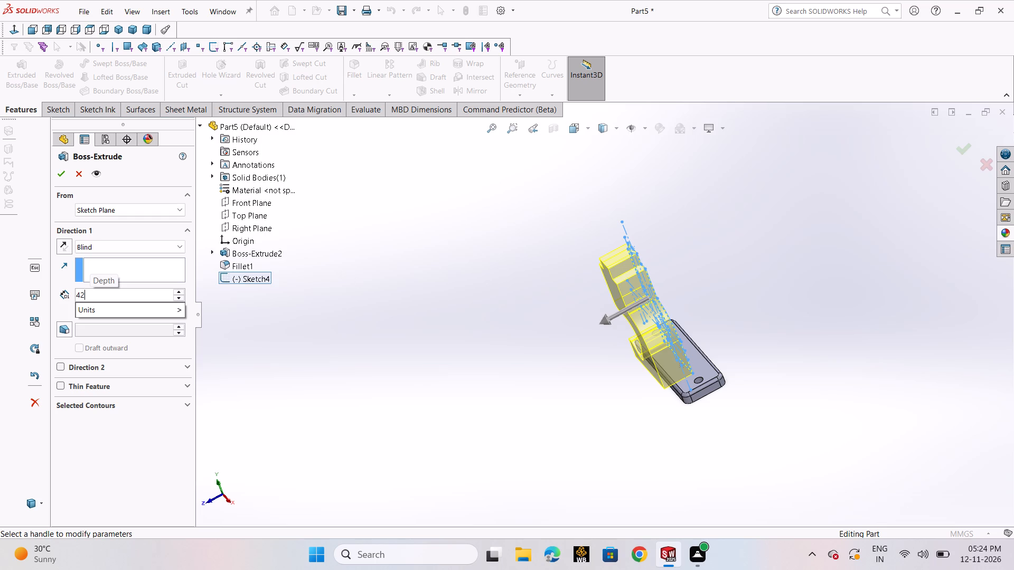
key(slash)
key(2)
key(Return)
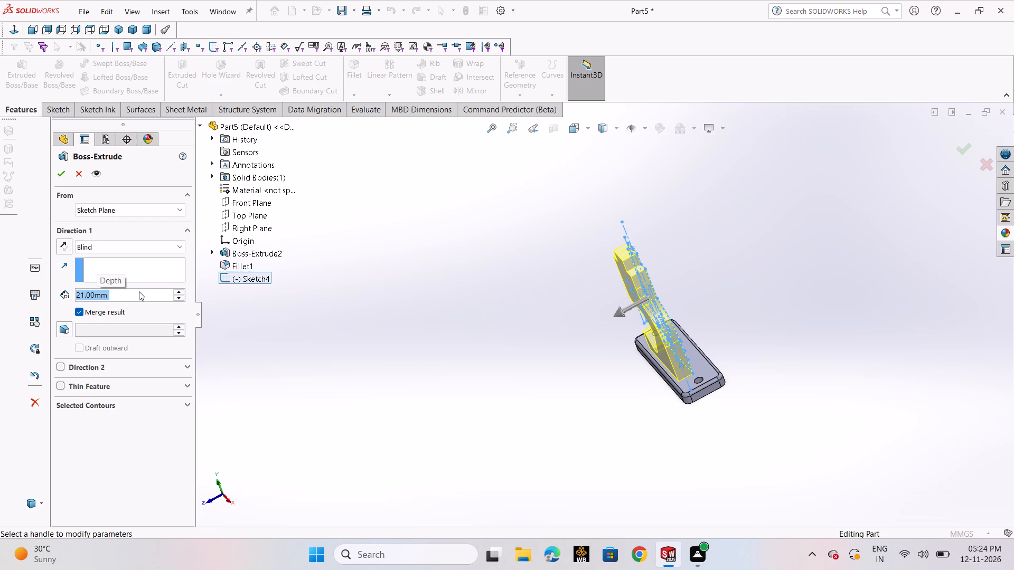
Change the first direction's end condition to Up To Surface, ending at the plate's front long side face.
click(132, 247)
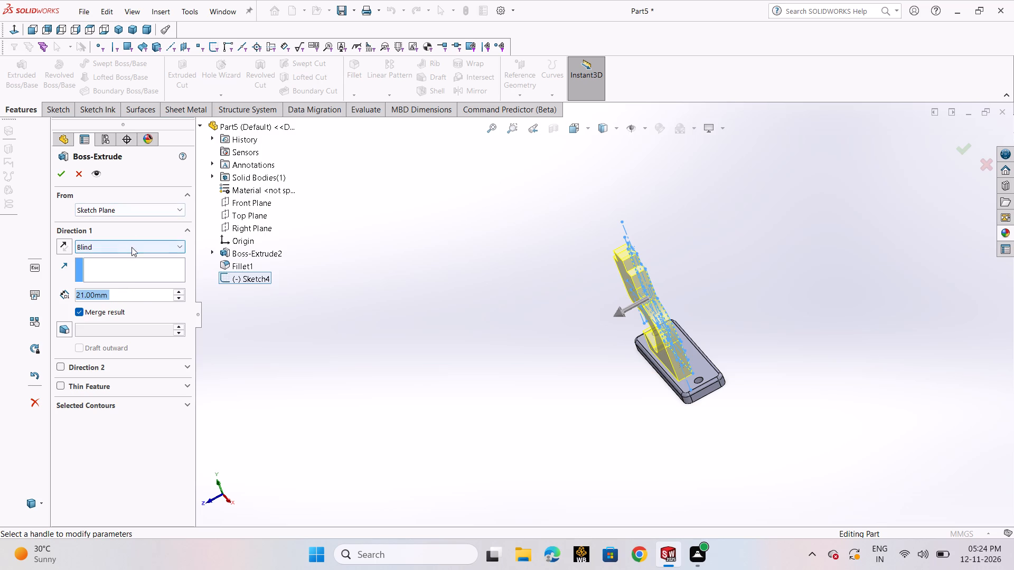
click(130, 289)
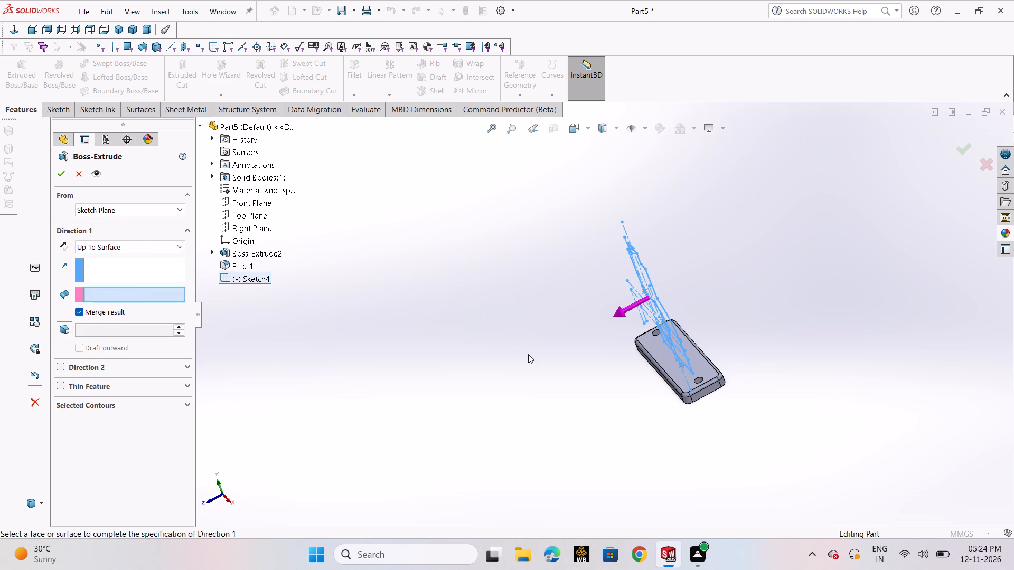
scroll(743, 368, down, 4)
middle_drag(712, 325, 727, 292)
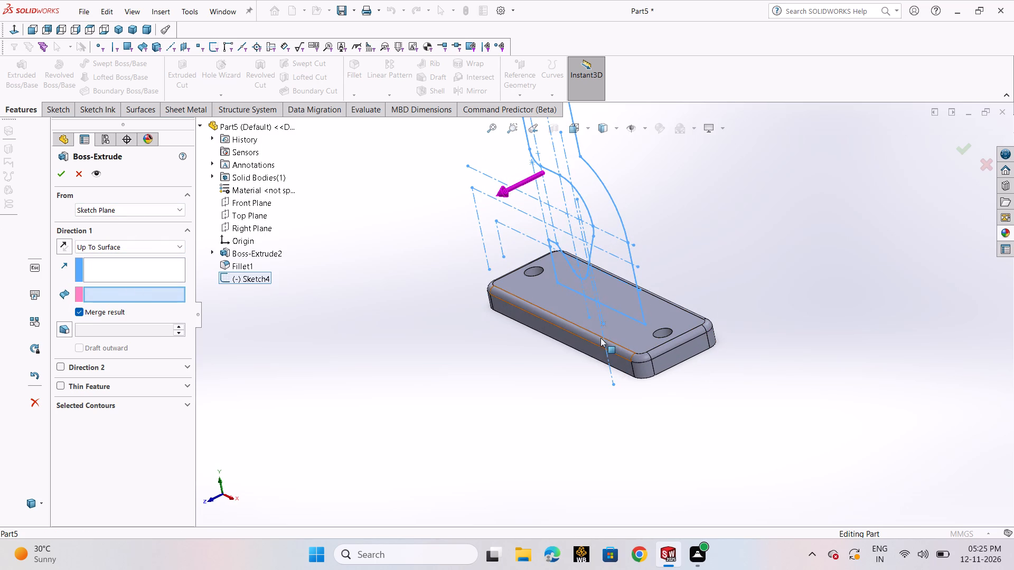
click(595, 351)
middle_drag(685, 285, 670, 290)
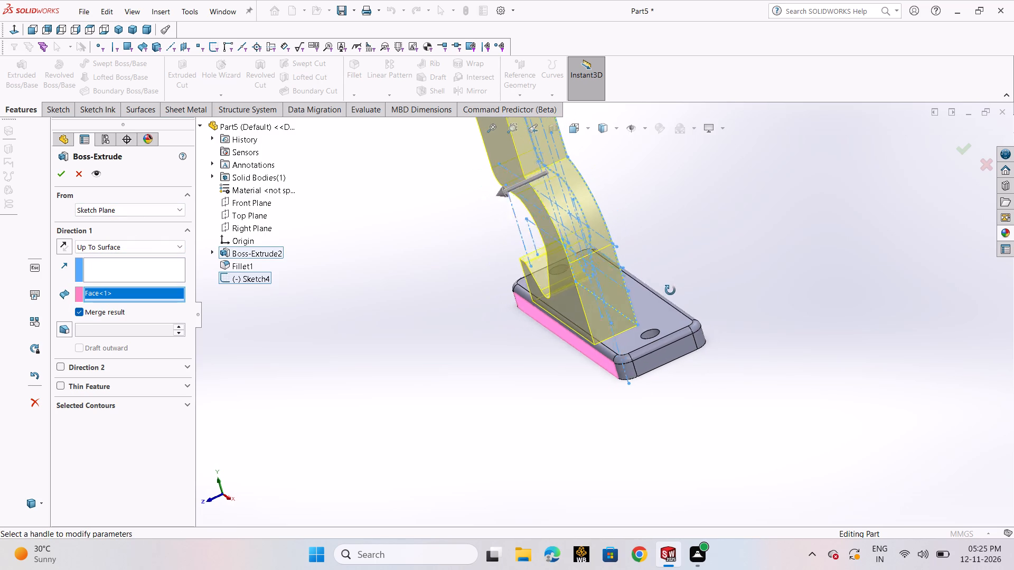
middle_drag(670, 290, 670, 310)
Add a second Blind direction of 10 mm and complete the merged extrusion.
click(60, 369)
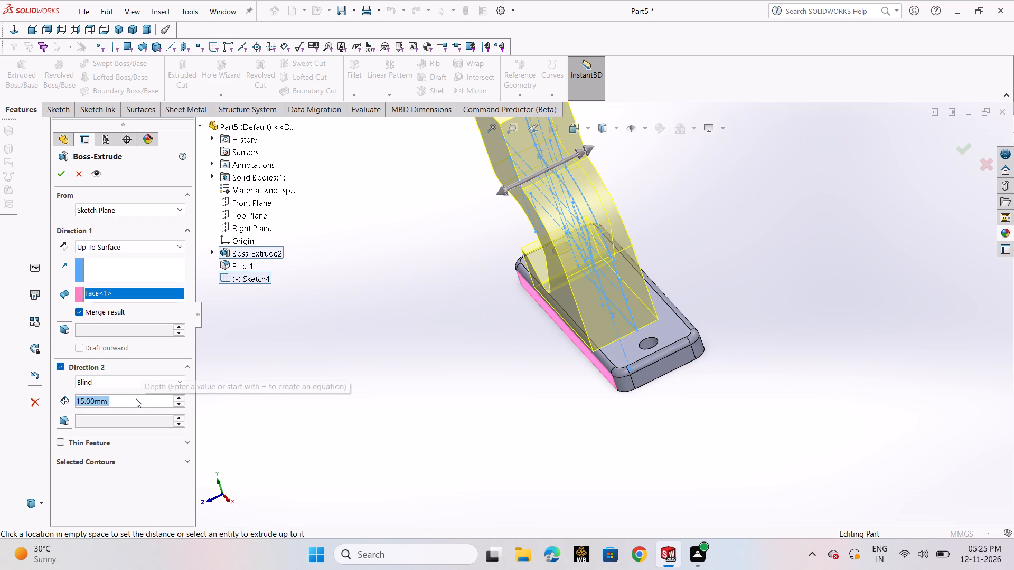
text(10)
key(Return)
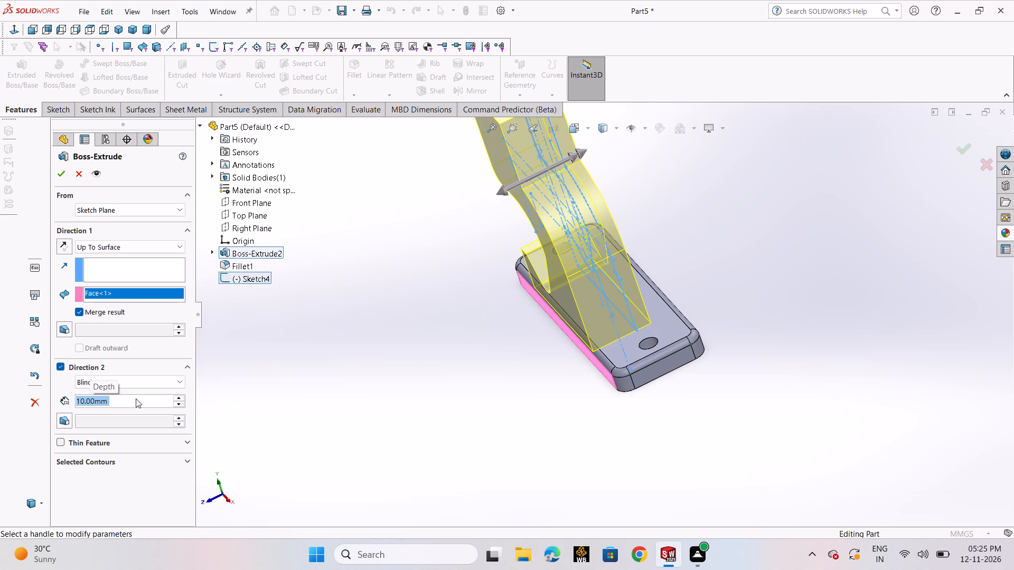
click(65, 178)
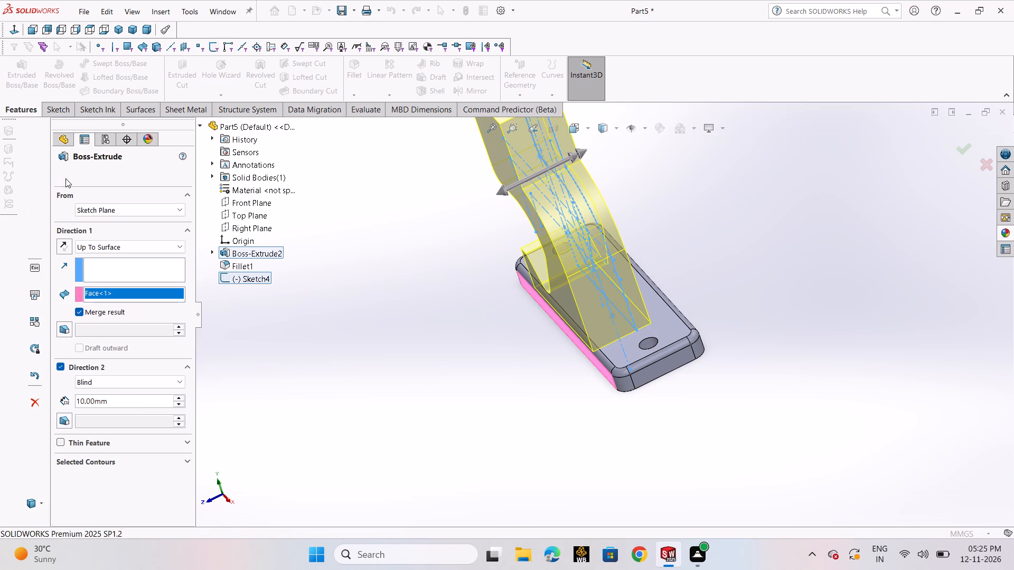
click(395, 359)
Reopen the extruded profile's sketch for editing and delete the horizontal bottom line along the plate's top.
middle_drag(771, 323, 753, 245)
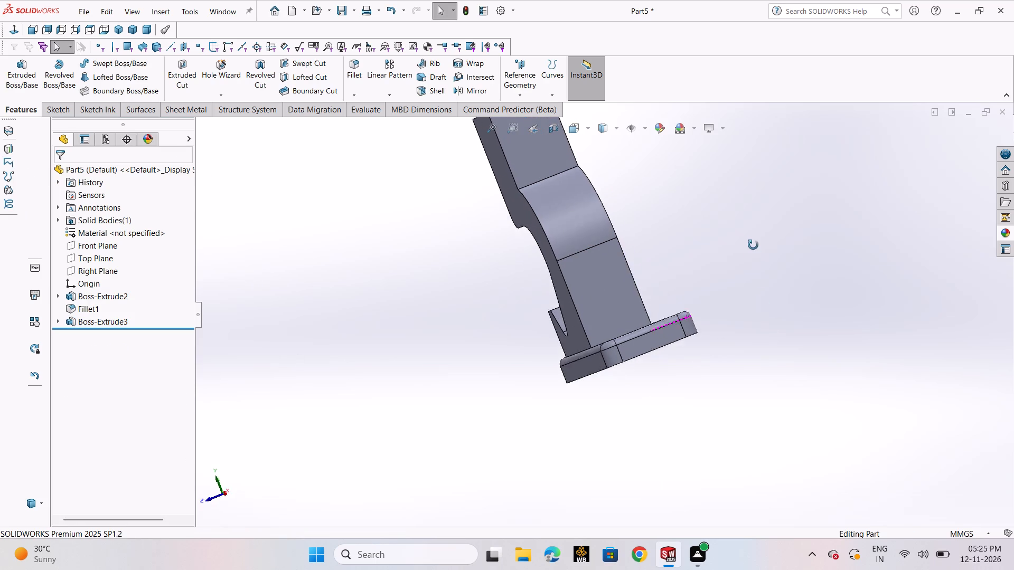
middle_drag(753, 245, 768, 252)
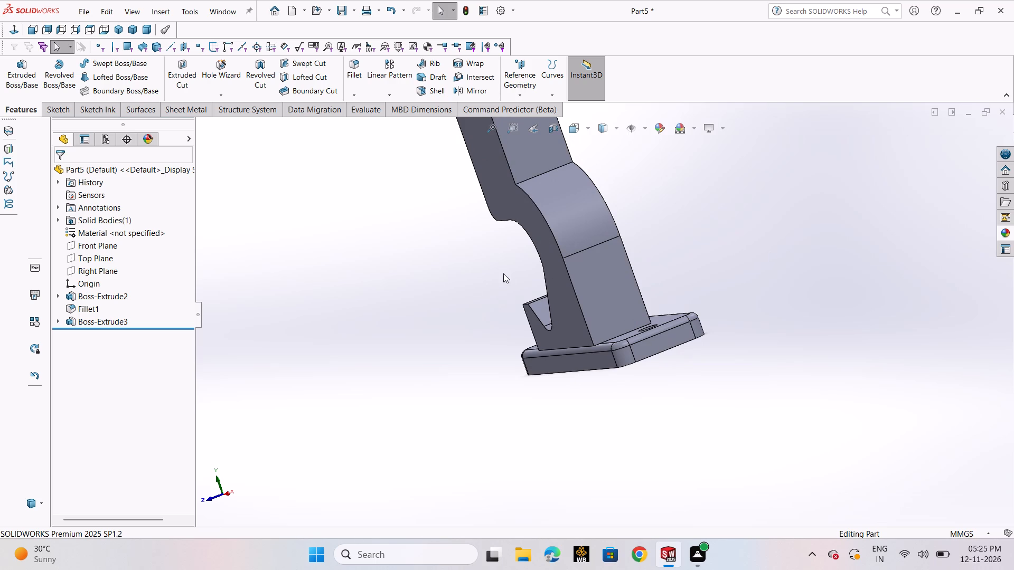
click(58, 321)
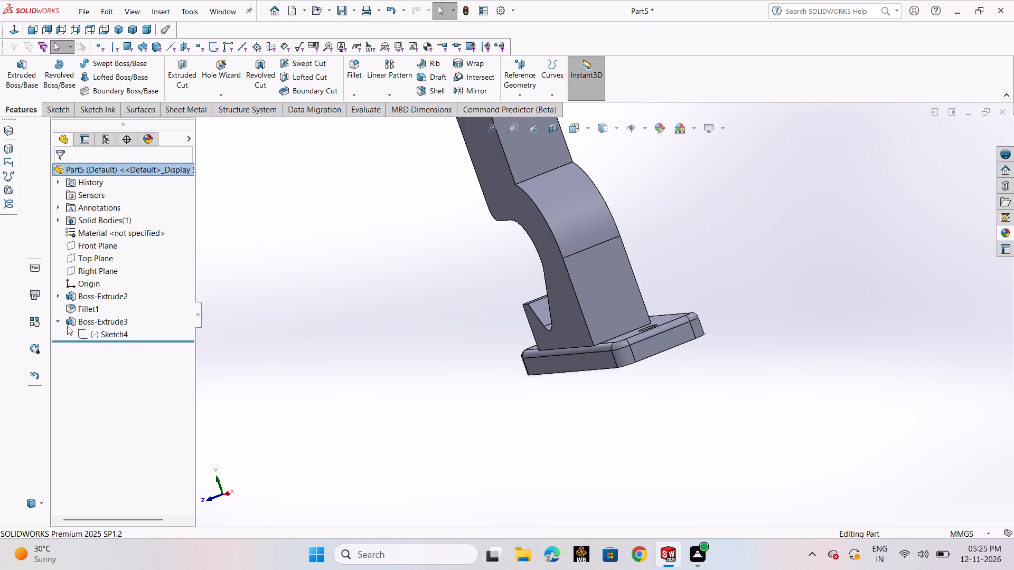
click(83, 331)
click(94, 299)
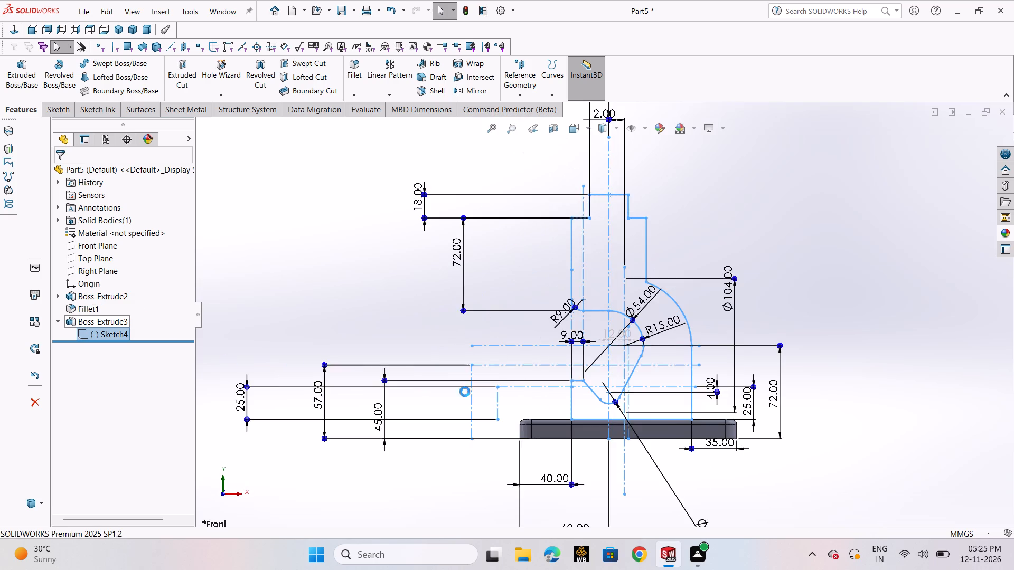
scroll(674, 423, down, 6)
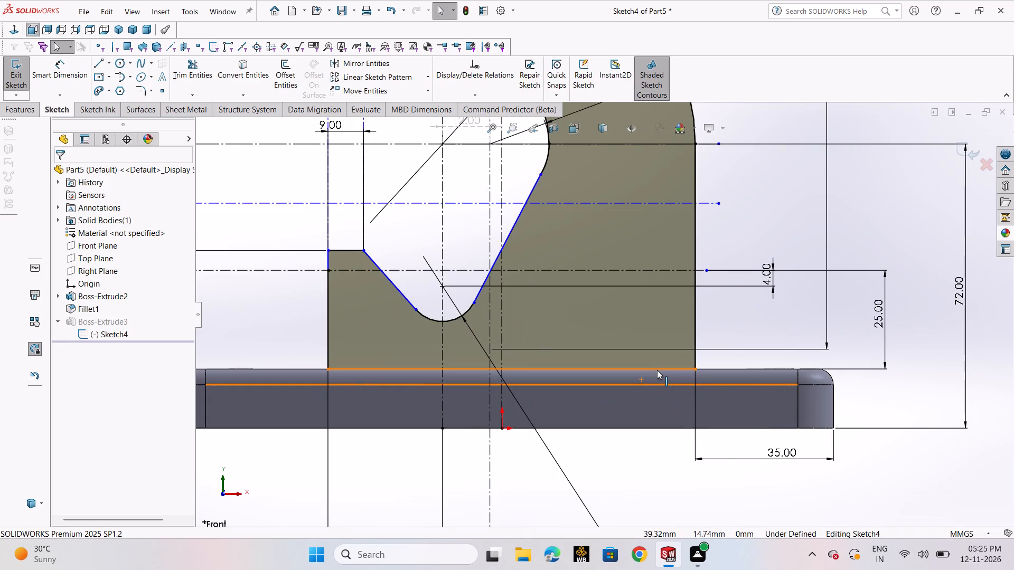
click(657, 369)
key(Delete)
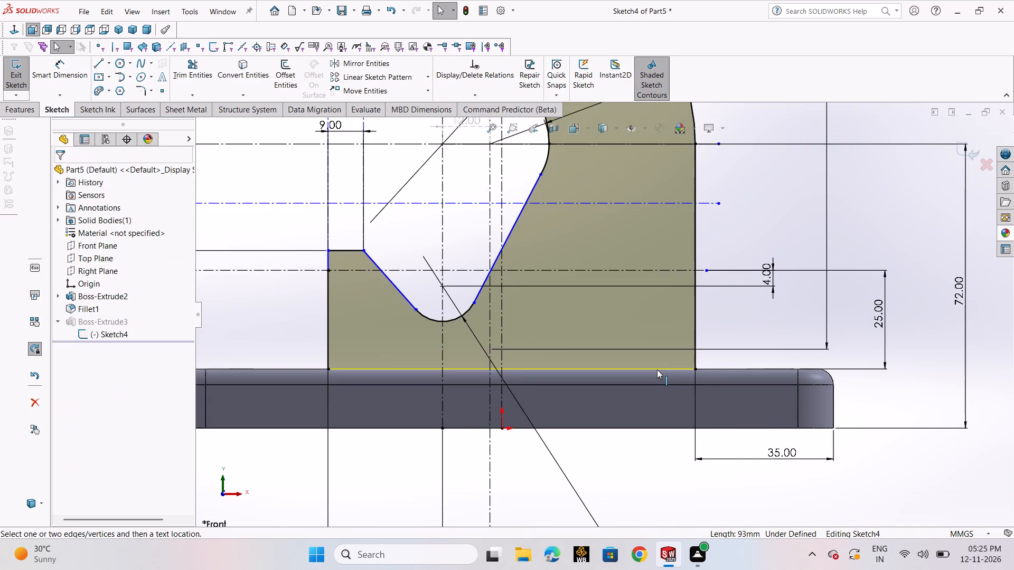
Delete the coincident relation on the right vertical edge's lower end and pull that end into the plate, to about Y 10 mm.
drag(697, 367, 698, 389)
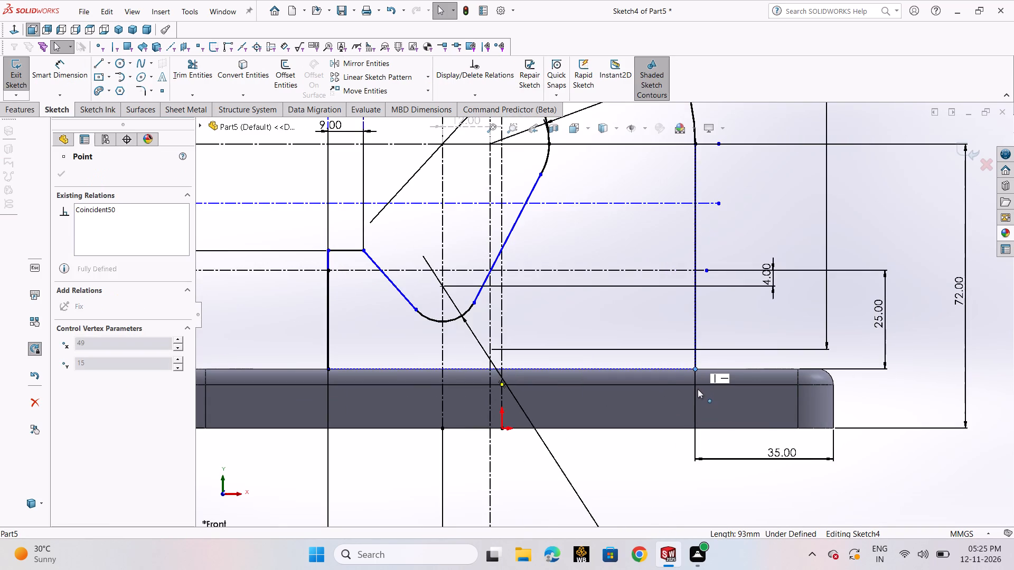
drag(698, 389, 698, 391)
click(698, 382)
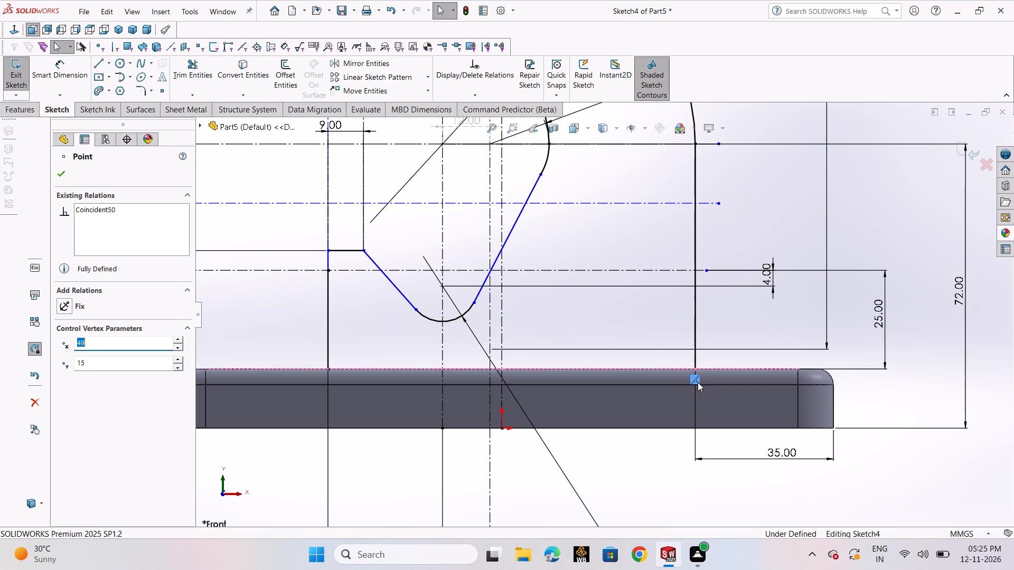
key(Delete)
scroll(698, 382, up, 3)
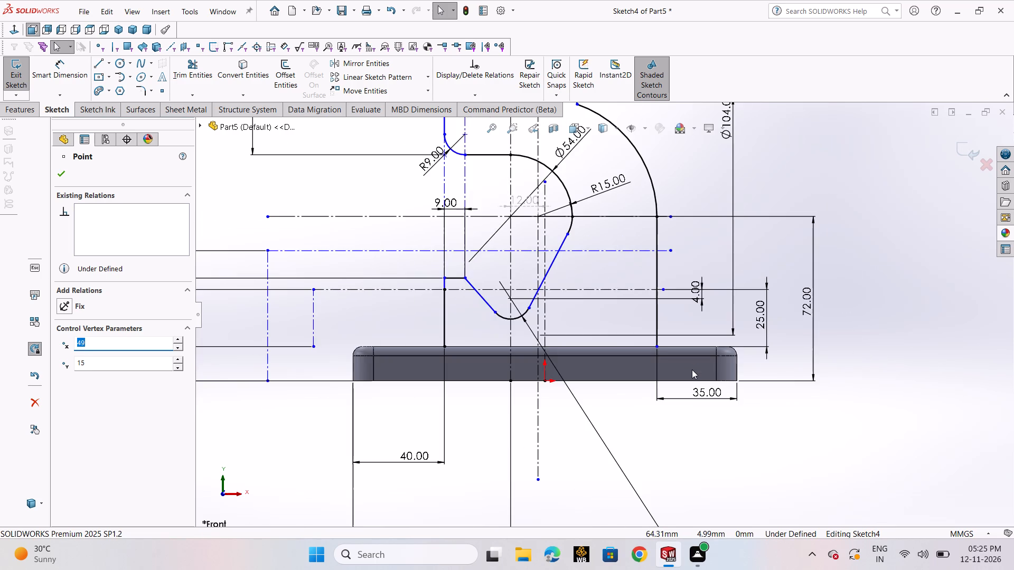
scroll(651, 372, down, 4)
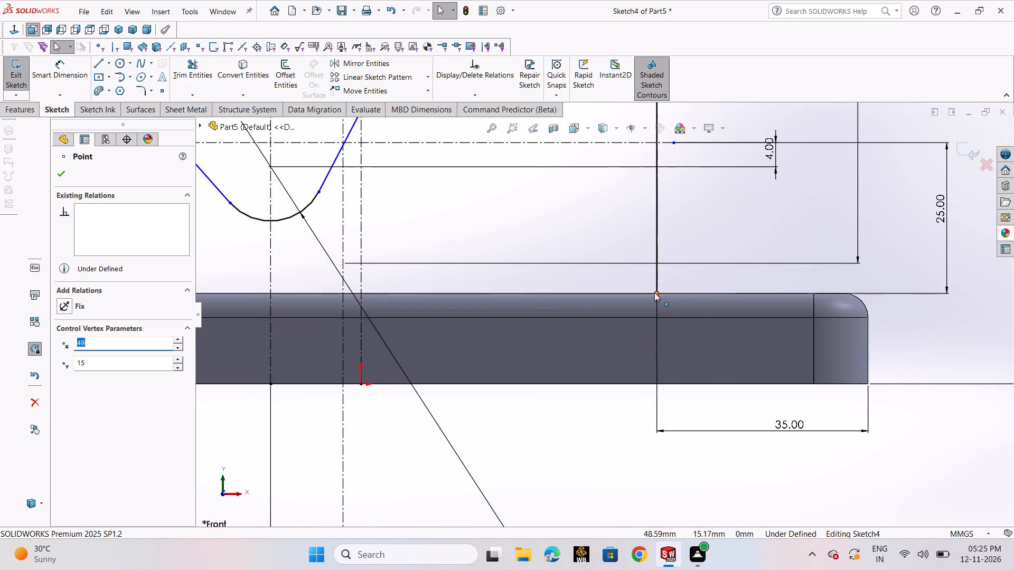
click(654, 292)
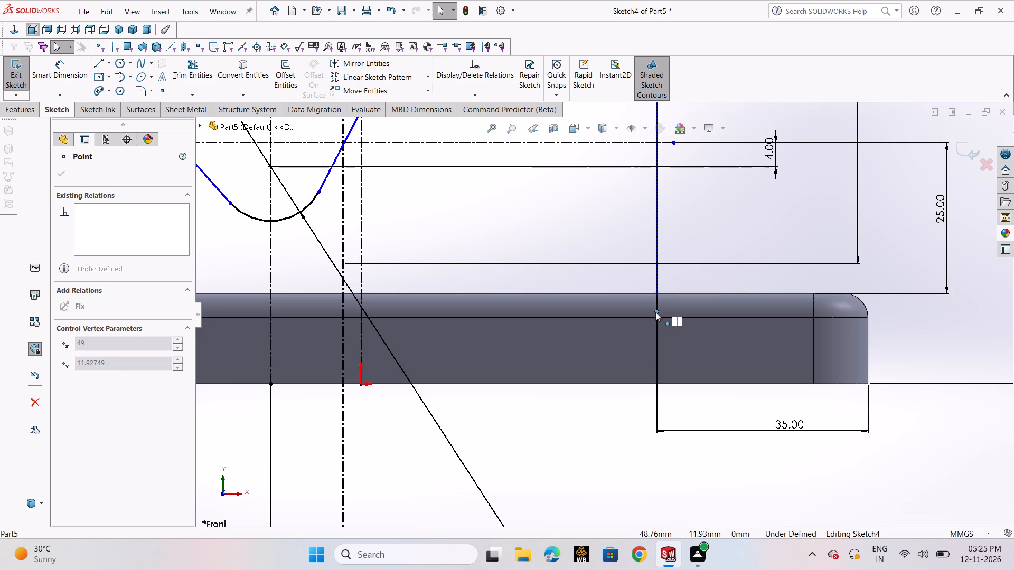
click(625, 324)
Delete the coincident relation on the left vertical edge's lower end and pull that end into the plate, to about Y 10 mm.
scroll(385, 308, up, 5)
scroll(377, 299, down, 2)
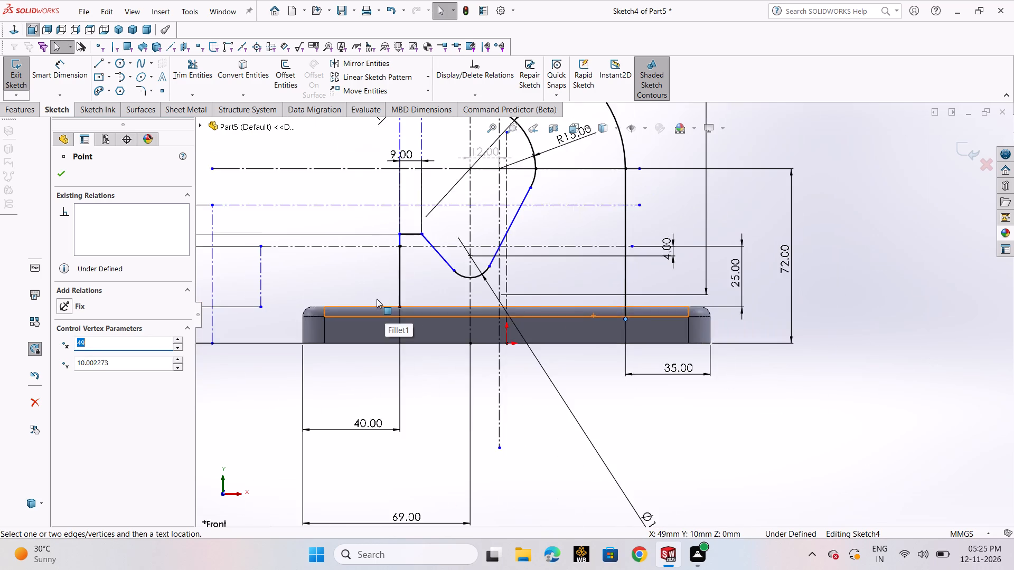
scroll(377, 299, down, 2)
scroll(447, 319, down, 2)
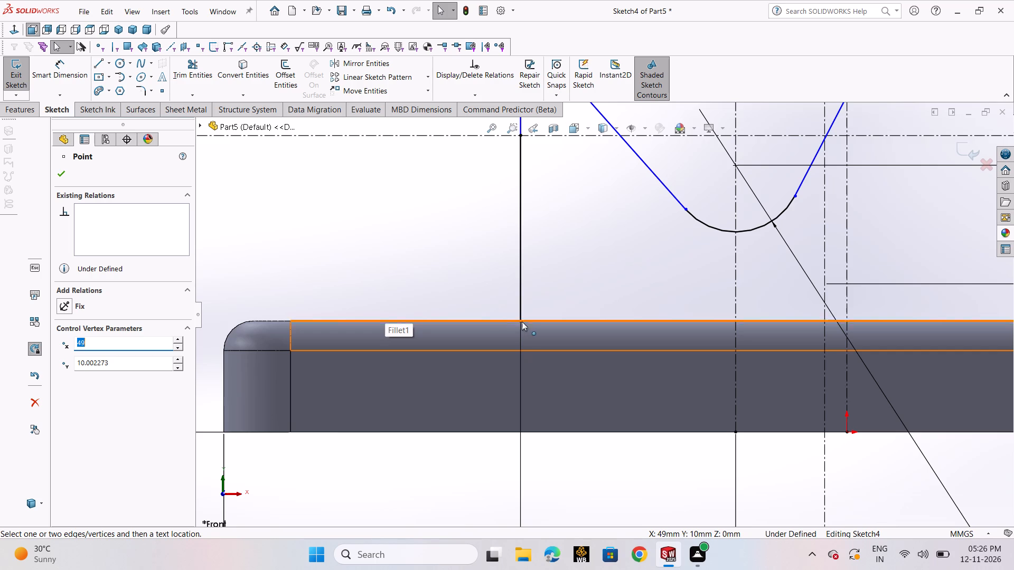
drag(519, 319, 520, 334)
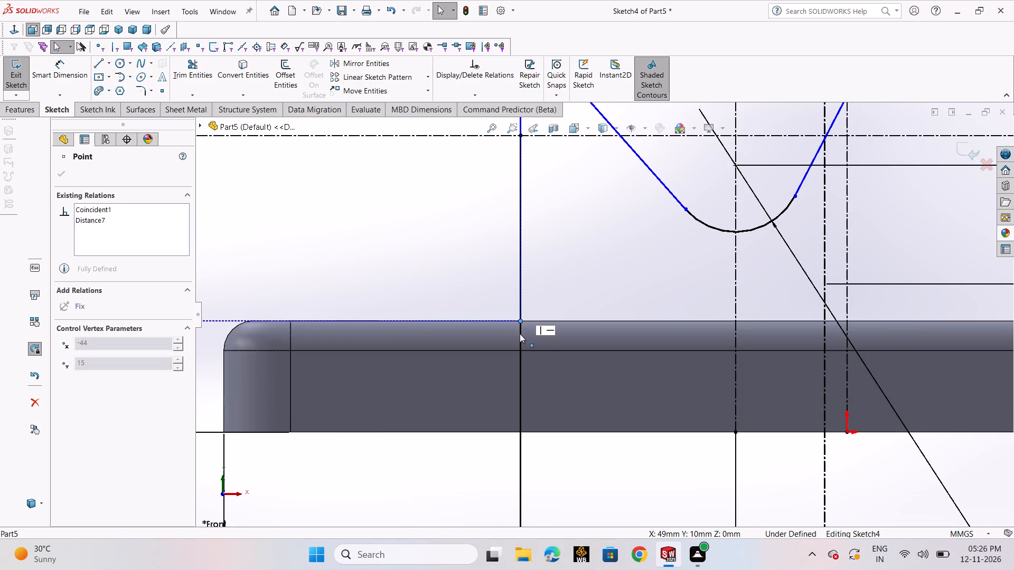
drag(520, 334, 523, 324)
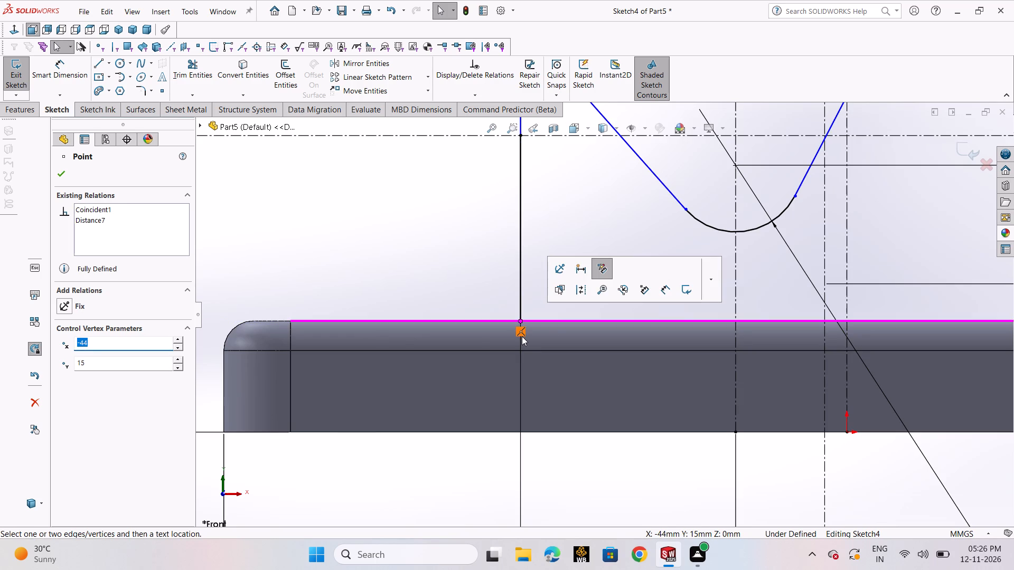
click(522, 336)
key(Delete)
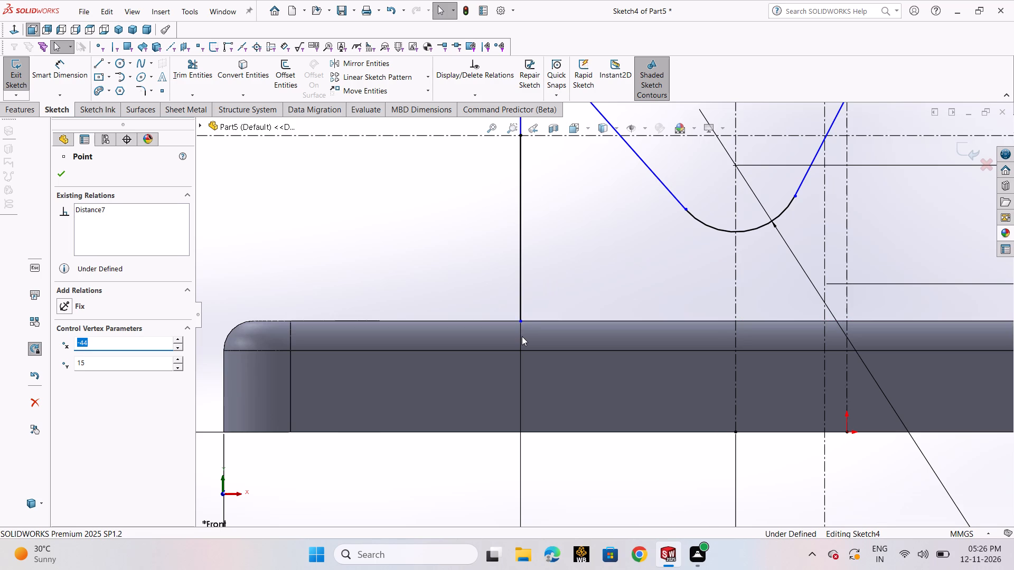
drag(520, 319, 519, 326)
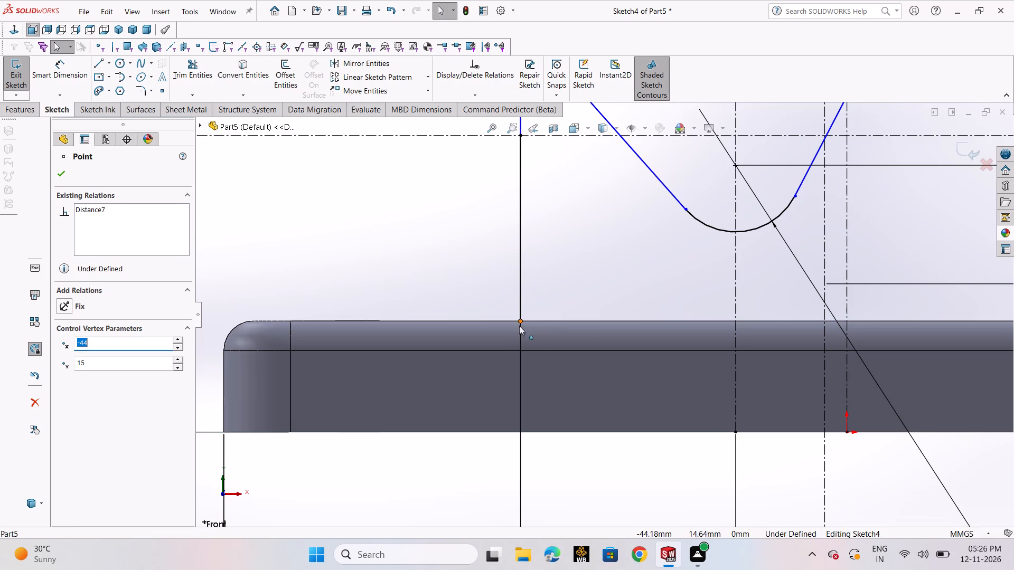
drag(519, 326, 517, 358)
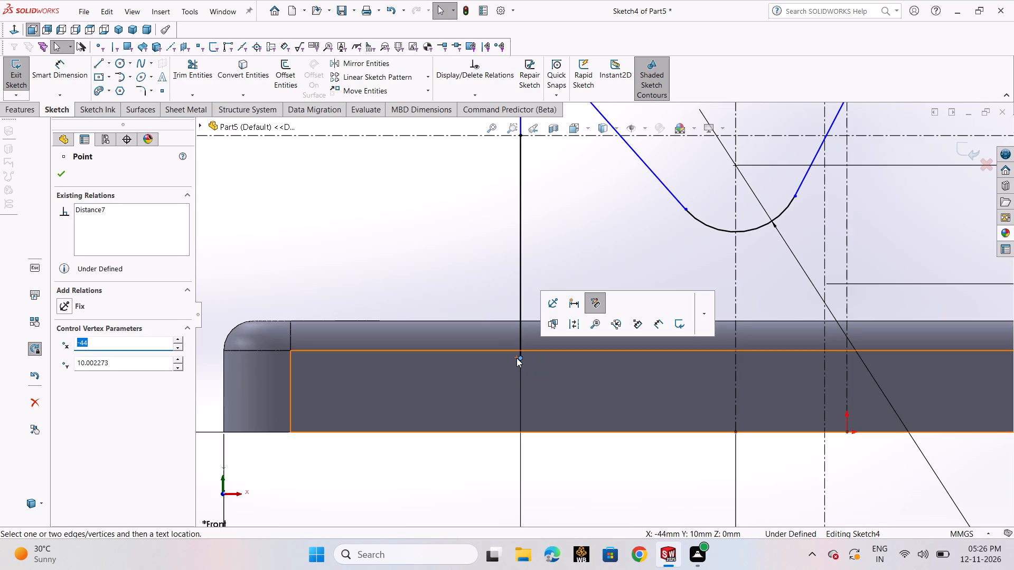
click(481, 318)
Draw a 93 mm horizontal line inside the plate joining the lower ends of the two vertical edges to close the profile.
ctrl+scroll(571, 281, down, 3)
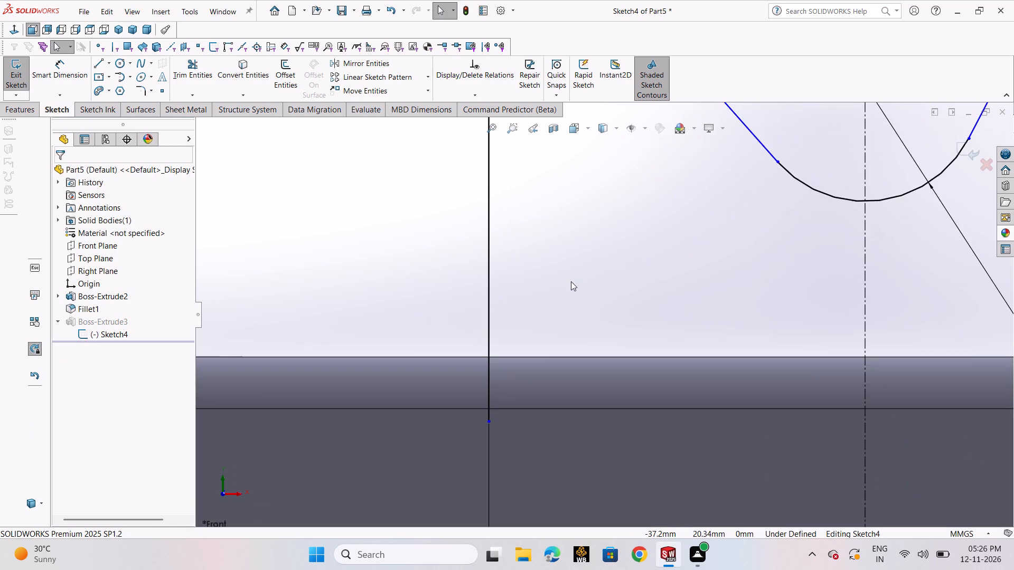
ctrl+scroll(571, 281, up, 7)
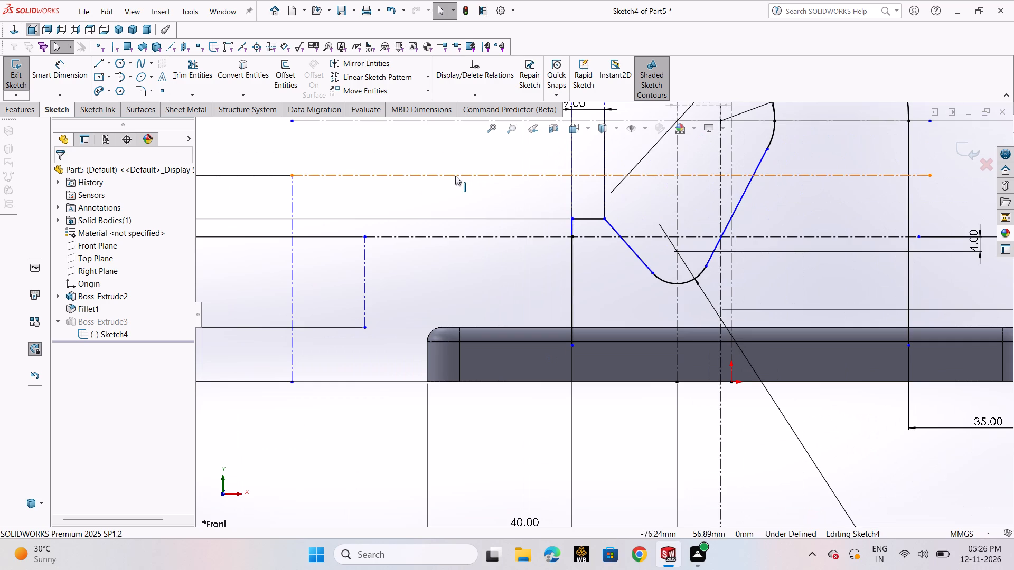
drag(101, 61, 108, 73)
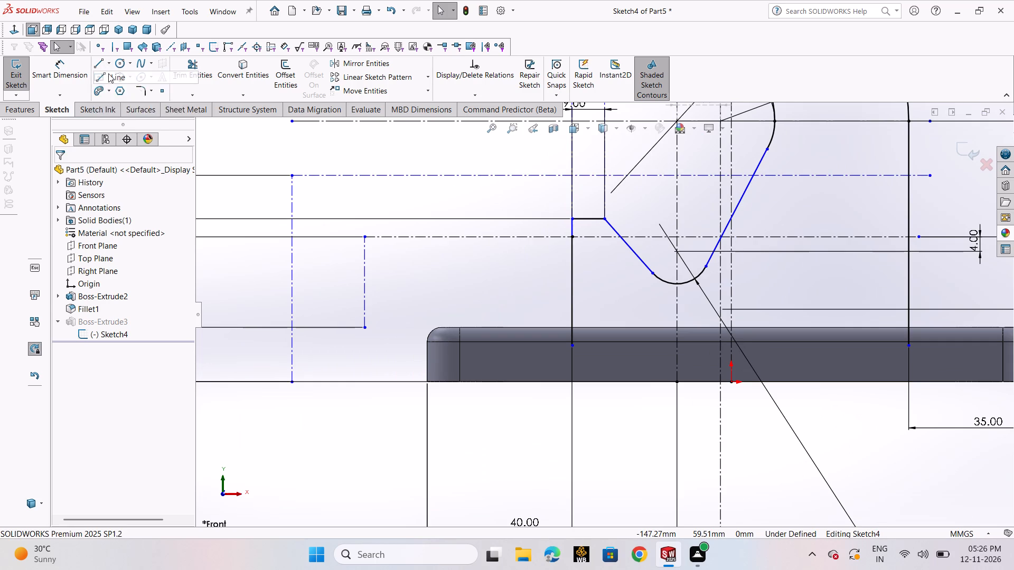
click(108, 73)
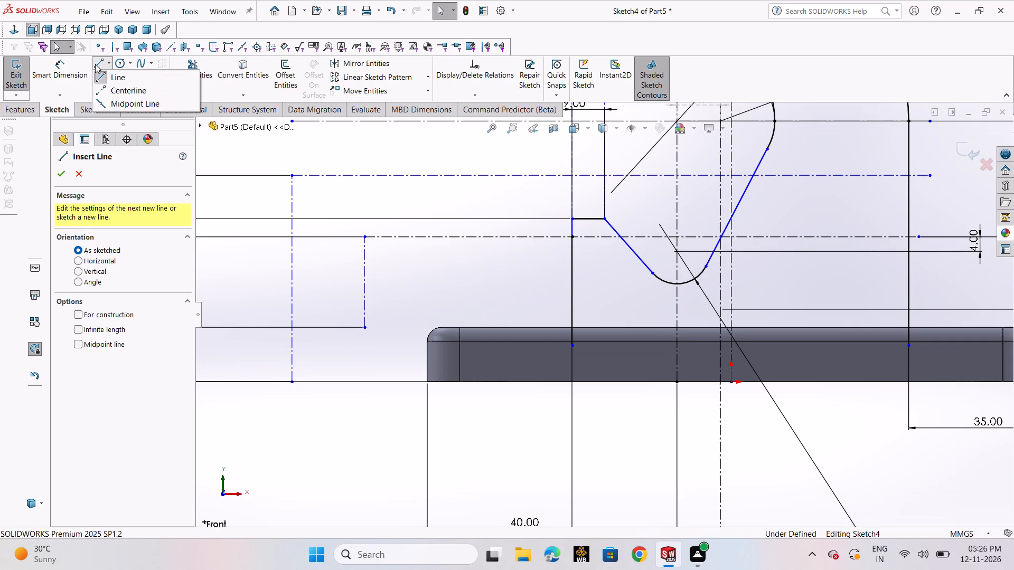
click(95, 64)
drag(99, 64, 104, 73)
click(104, 73)
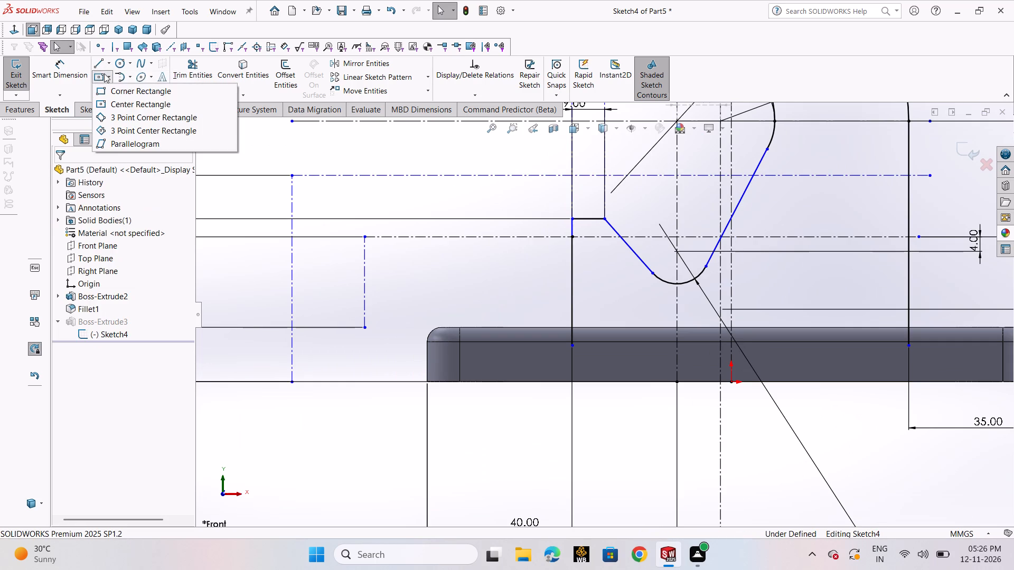
click(107, 65)
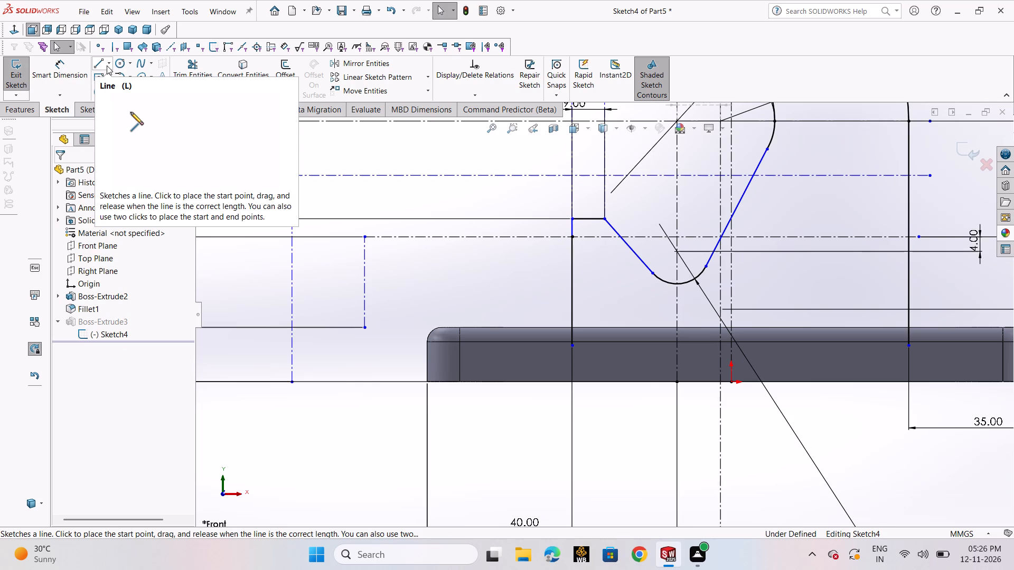
click(107, 65)
click(111, 76)
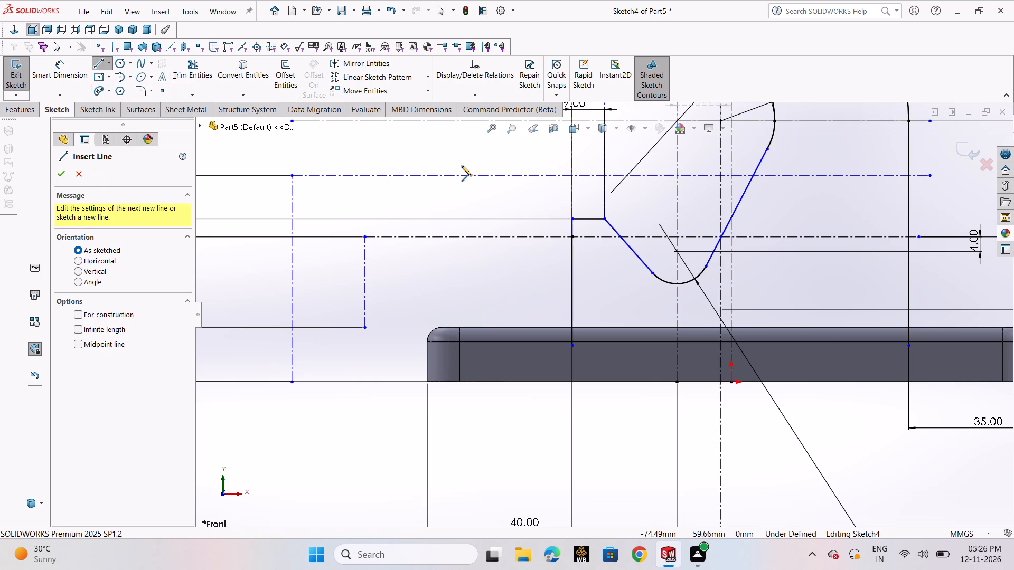
click(571, 345)
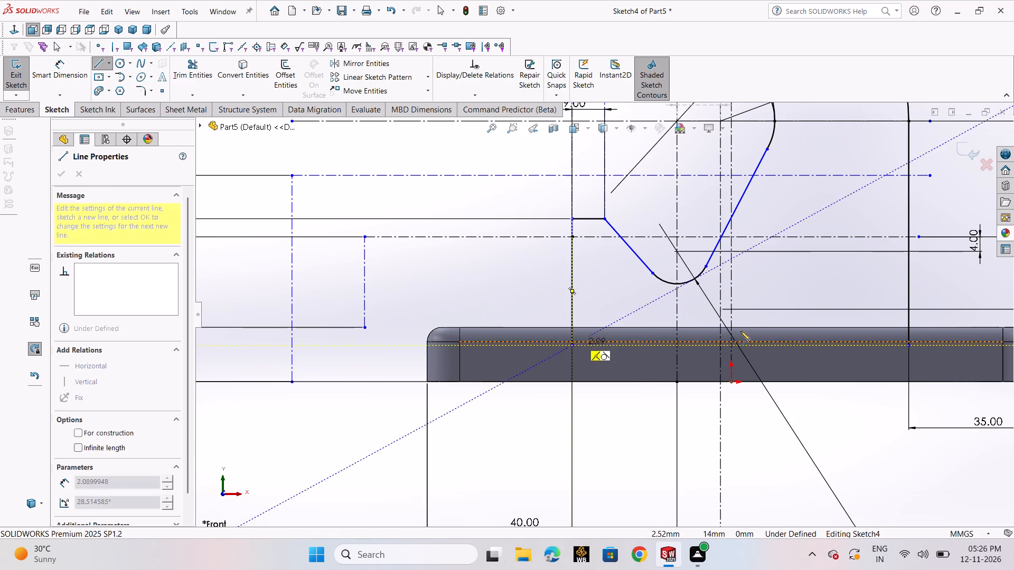
click(909, 346)
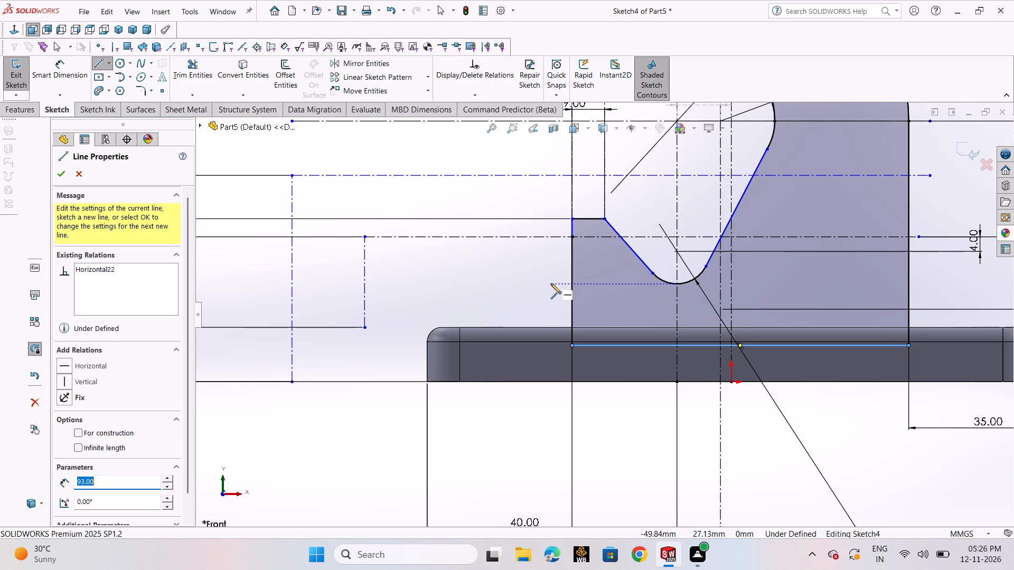
right_click(551, 283)
click(562, 291)
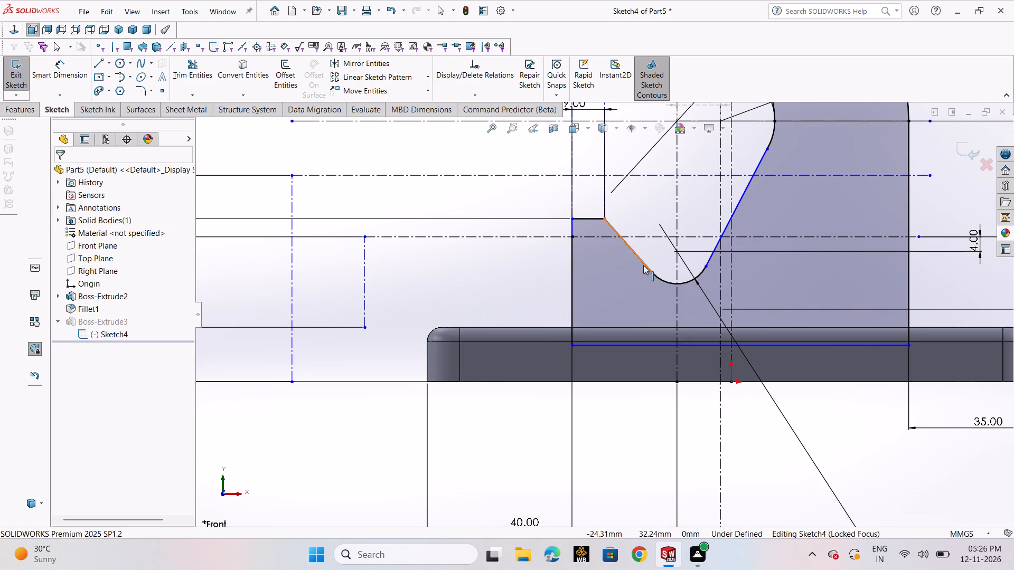
Exit the edited profile sketch and rebuild the upright's extrusion.
ctrl+scroll(643, 265, up, 8)
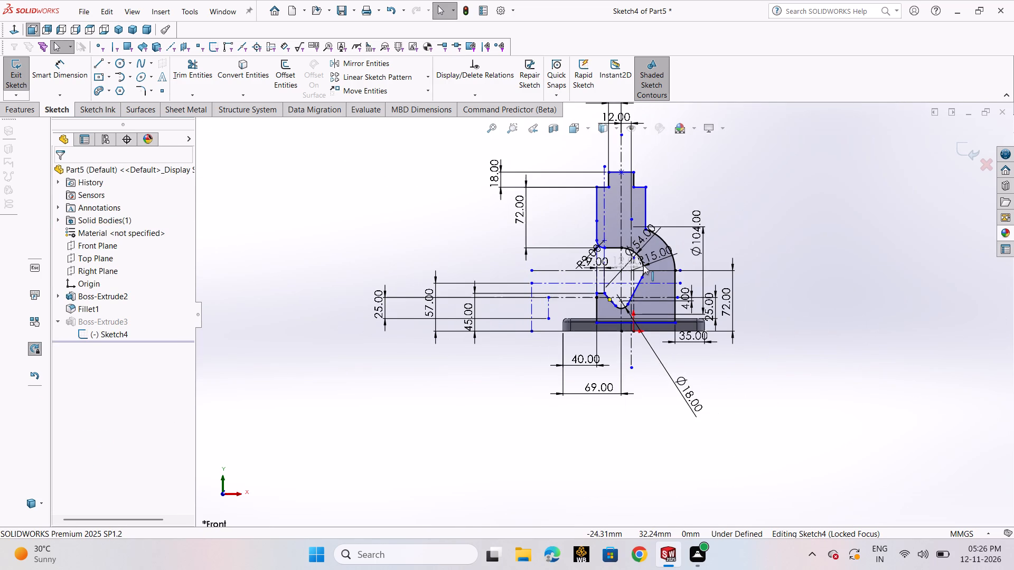
click(961, 149)
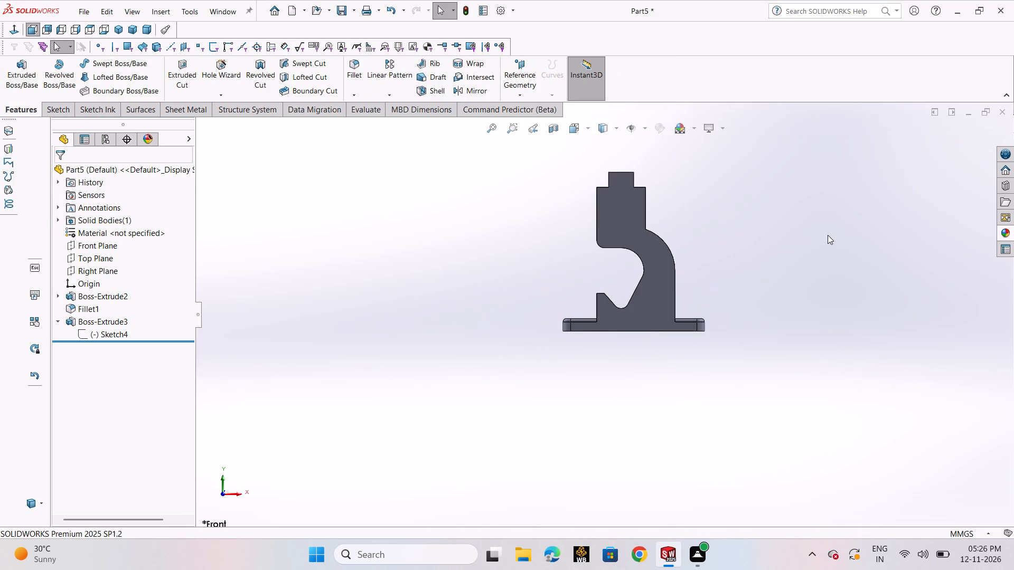
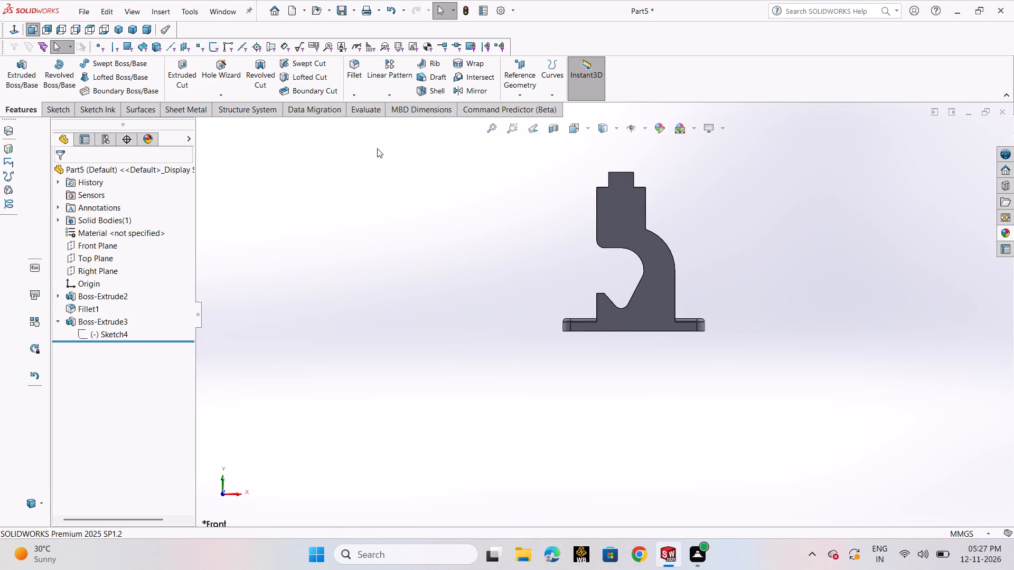
Inspect the rebuilt upright from the side and measure its thickness with a trial dimension from its front face.
scroll(701, 314, up, 2)
middle_drag(715, 307, 635, 444)
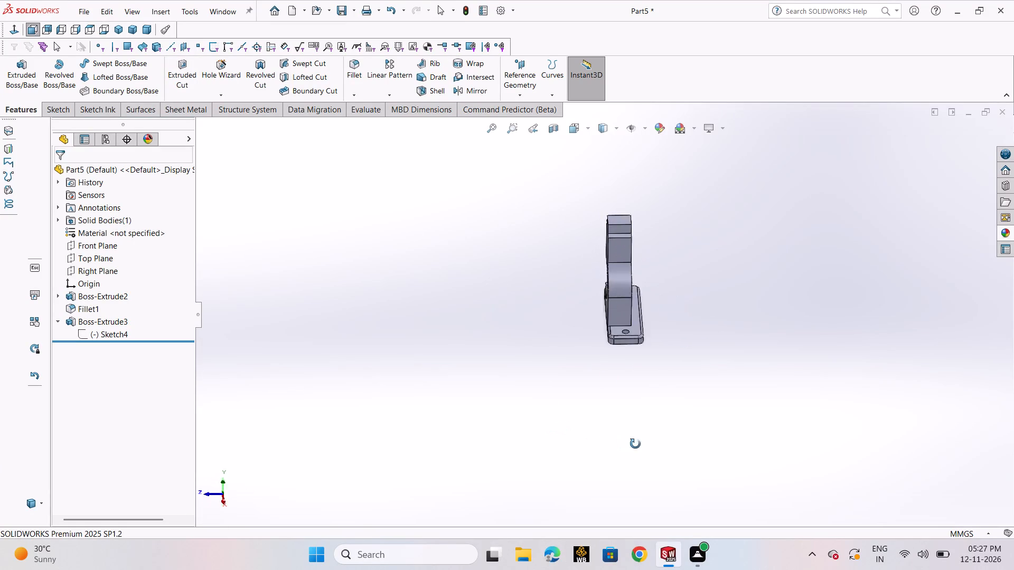
middle_drag(635, 444, 636, 428)
scroll(650, 320, down, 3)
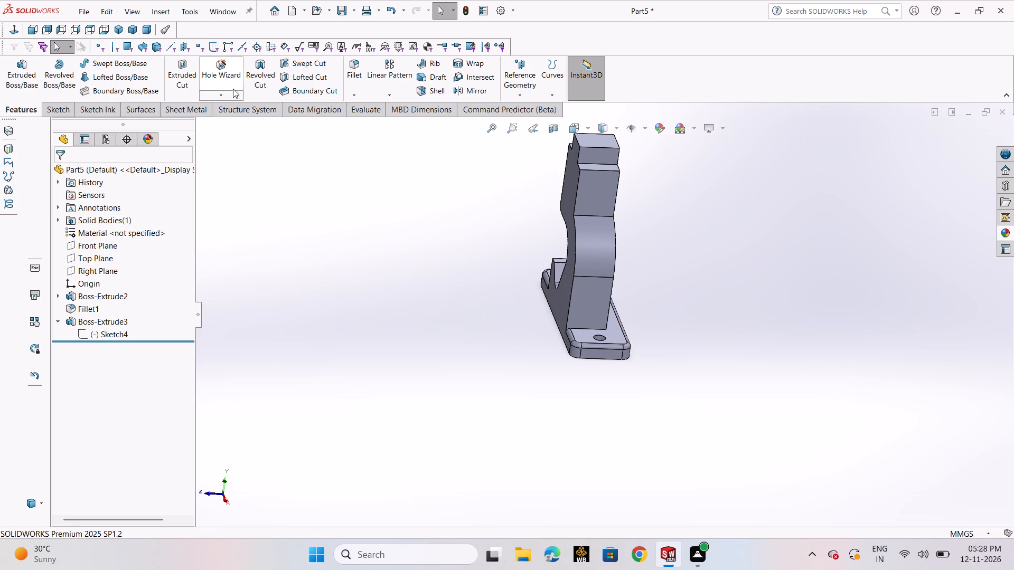
click(63, 113)
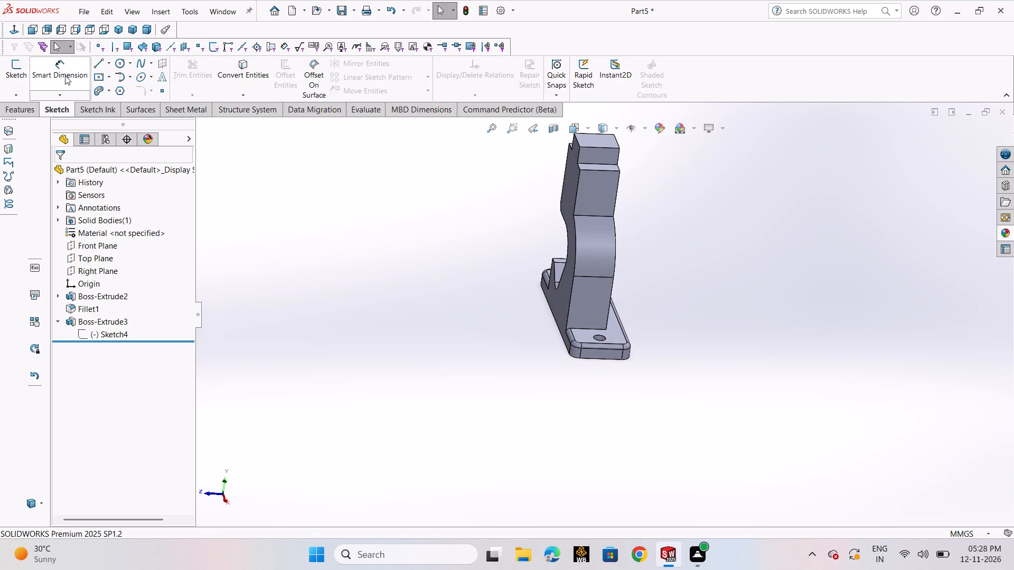
click(65, 75)
scroll(575, 345, down, 4)
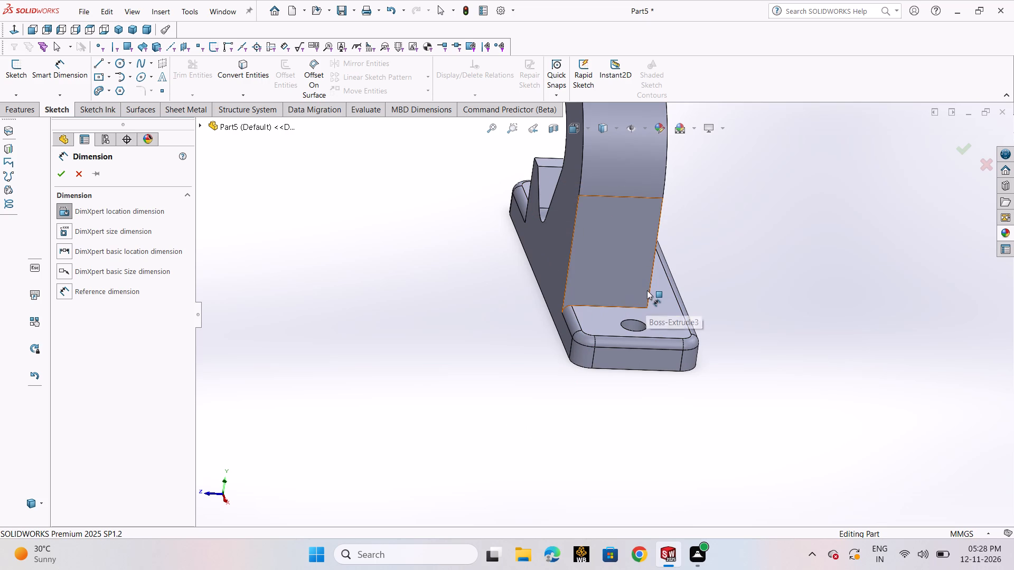
click(650, 287)
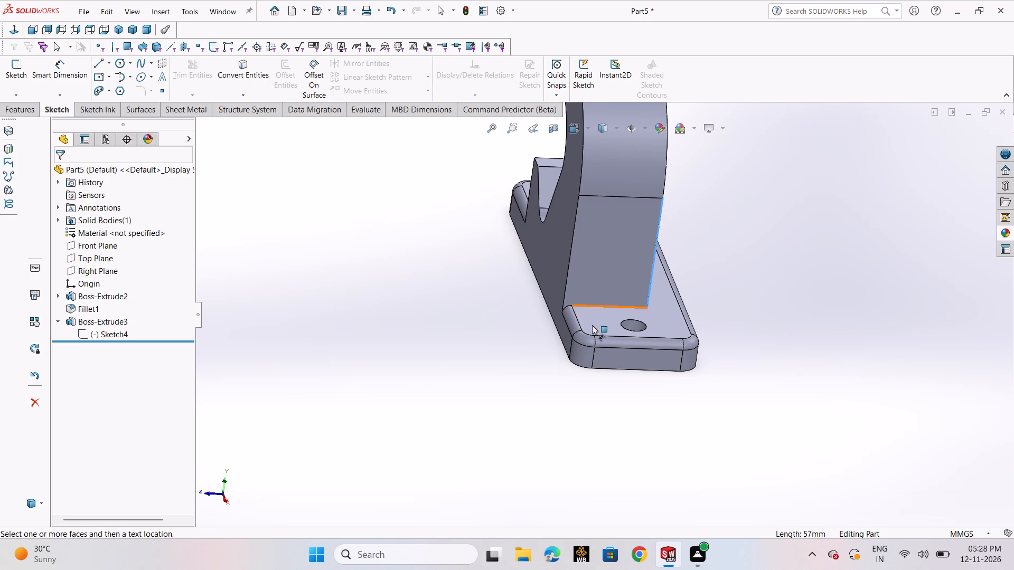
click(566, 330)
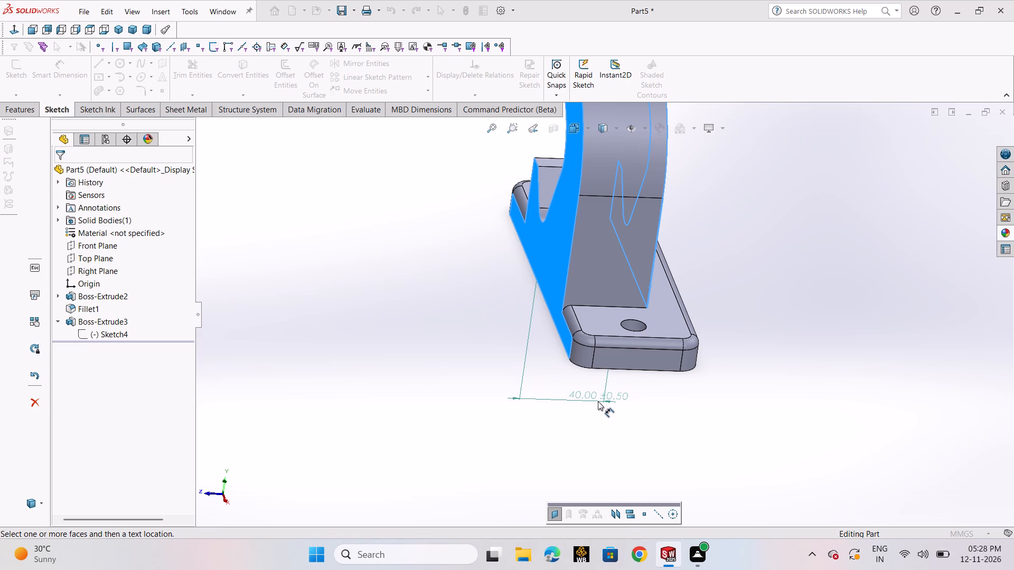
key(Escape)
Sketch a vertical straight slot about 31 mm between centres and 17 mm wide on the upright's front face, in its lower column.
scroll(638, 307, up, 7)
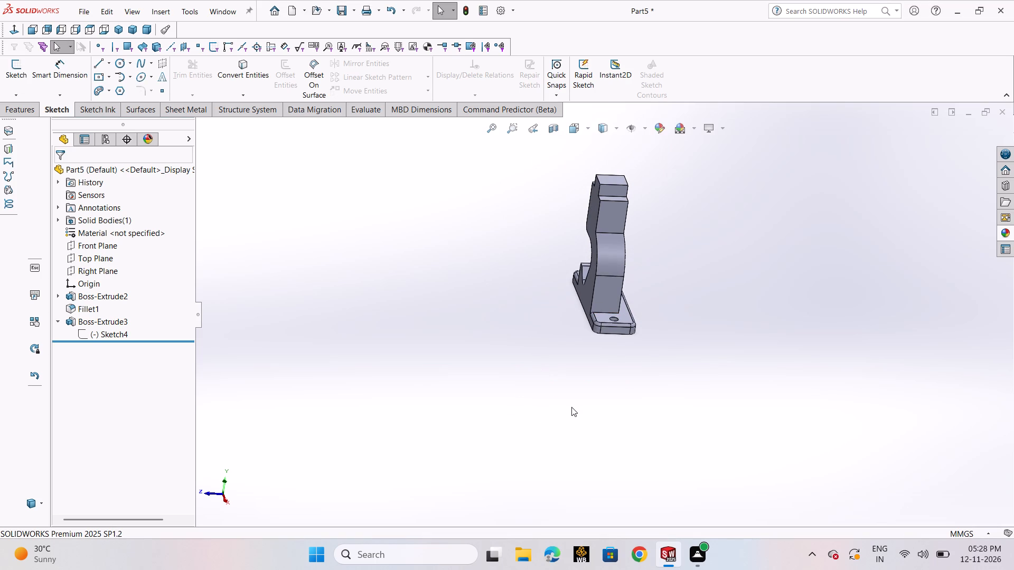
key(ctrl+7)
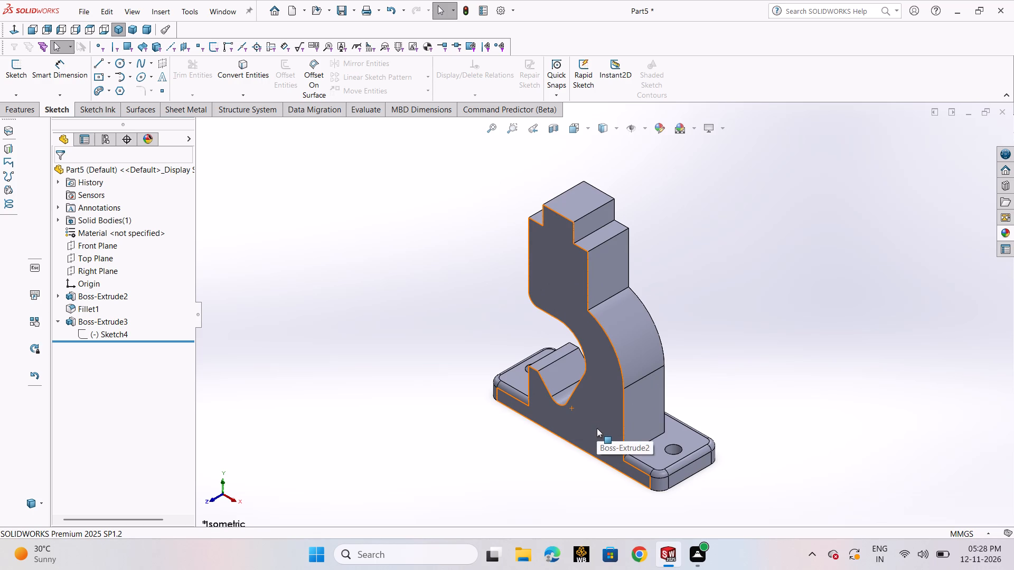
click(596, 411)
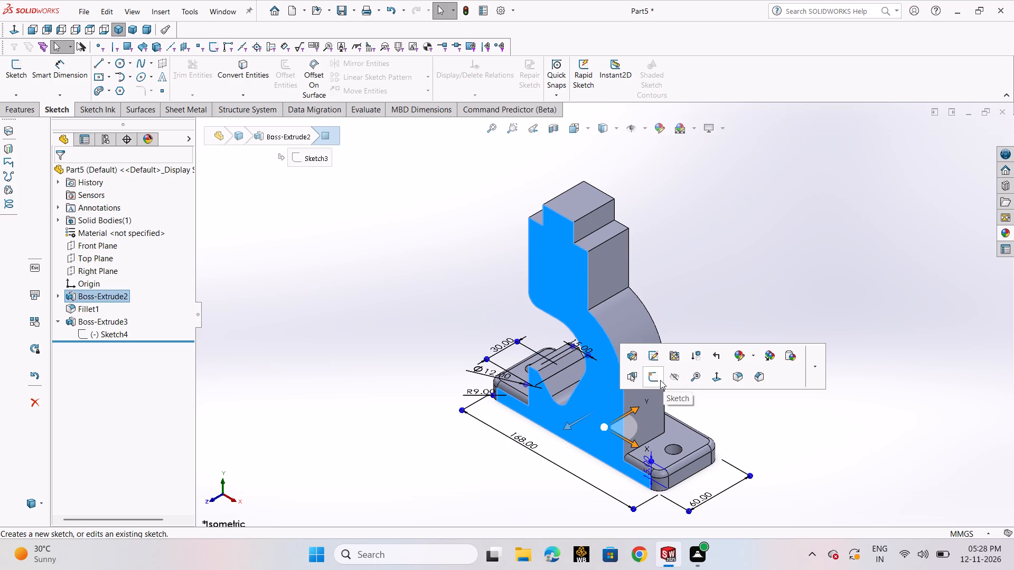
click(657, 379)
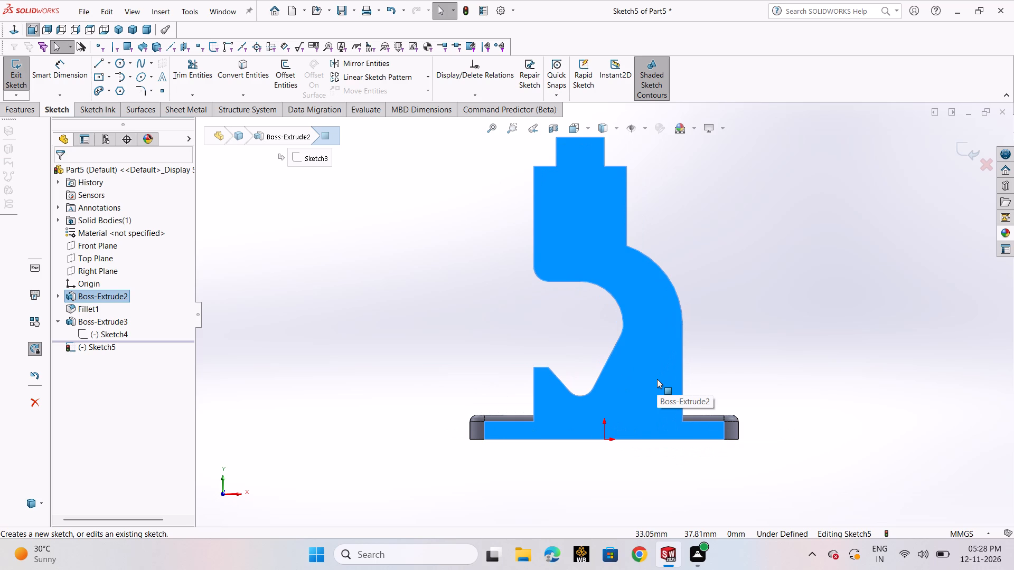
click(791, 278)
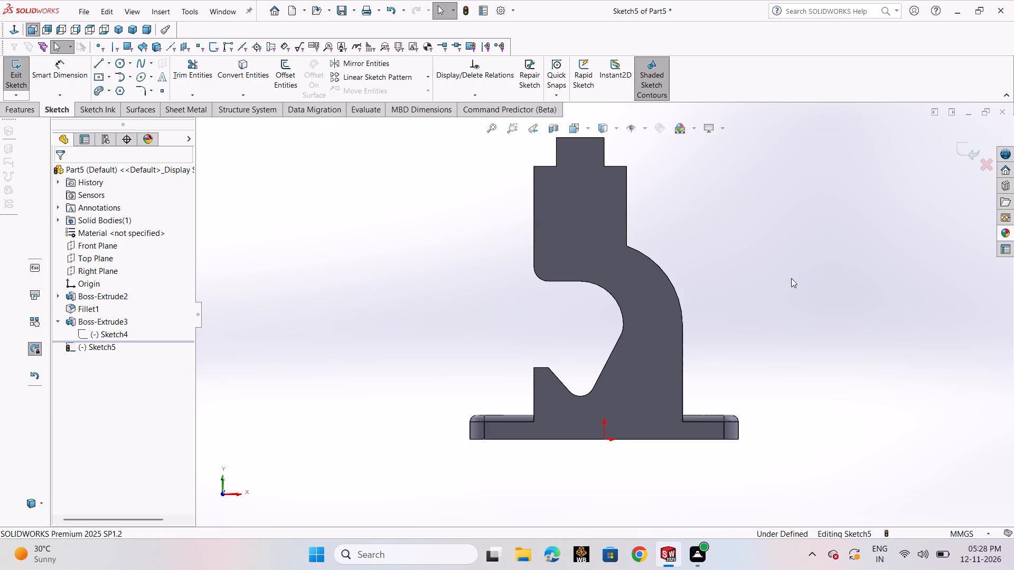
click(105, 91)
click(114, 102)
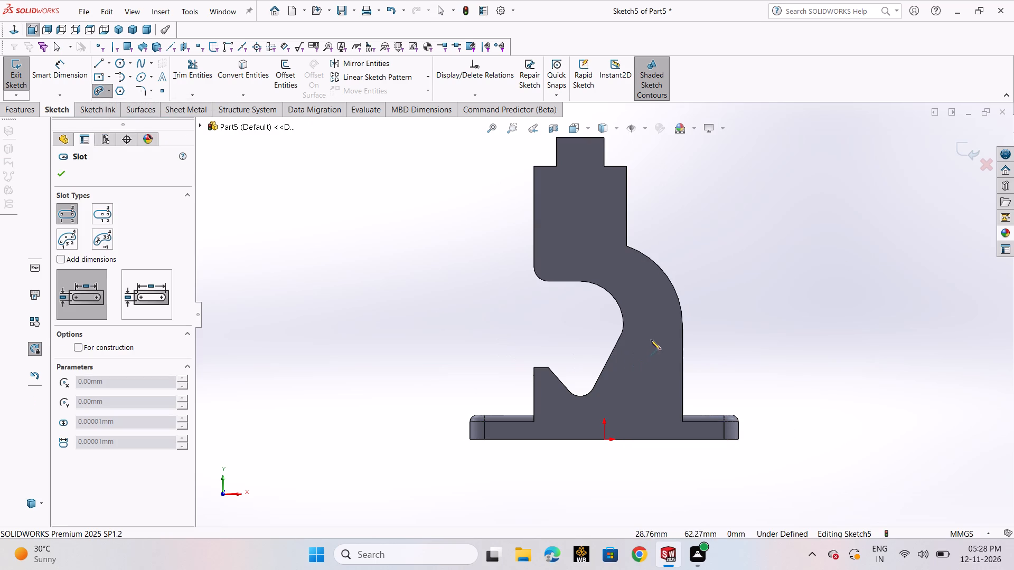
click(657, 333)
click(656, 382)
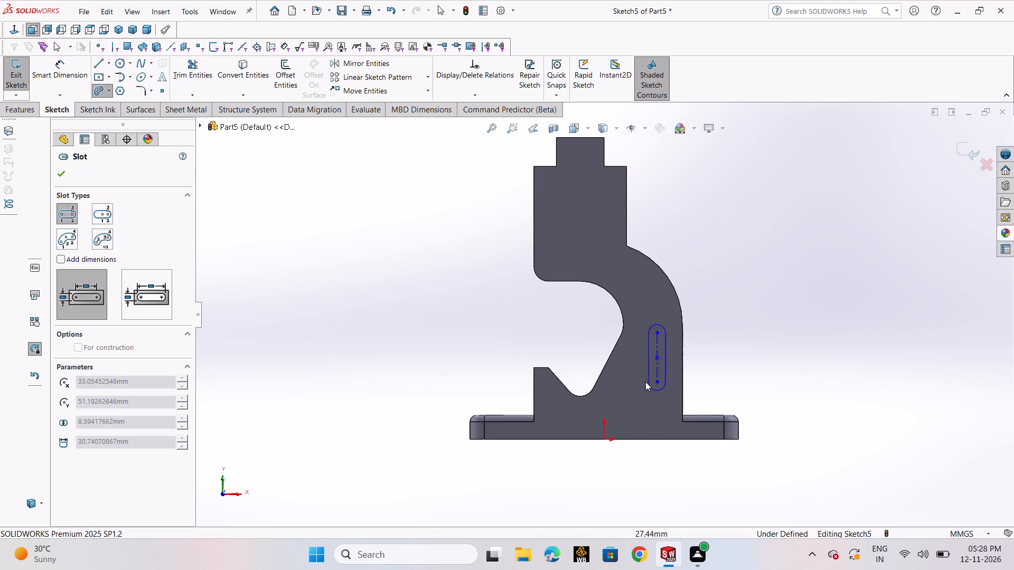
click(643, 381)
right_click(643, 381)
click(652, 386)
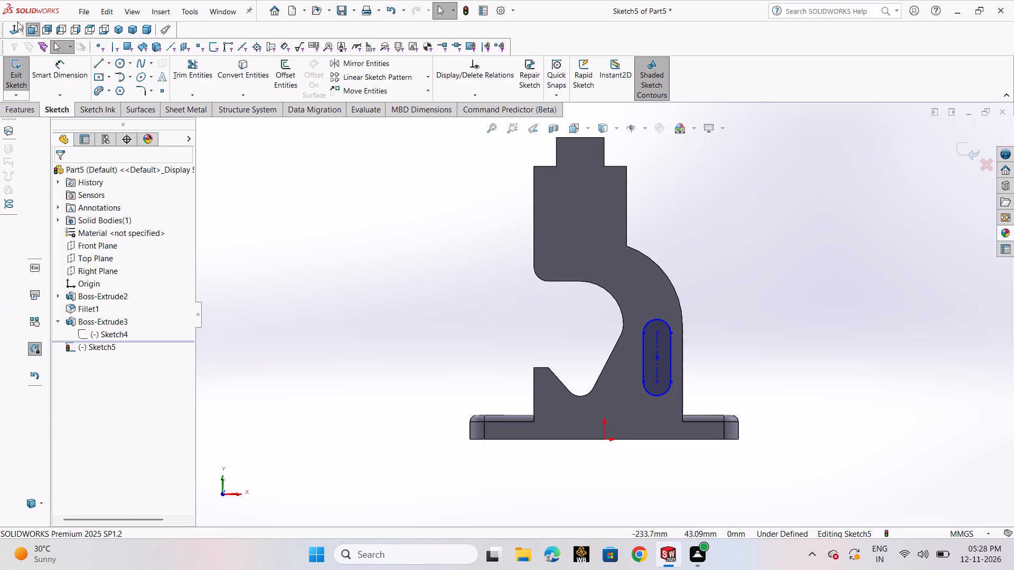
Dimension the slot's upper centre point 70 mm (30+25+15) above the plate's bottom edge.
click(72, 74)
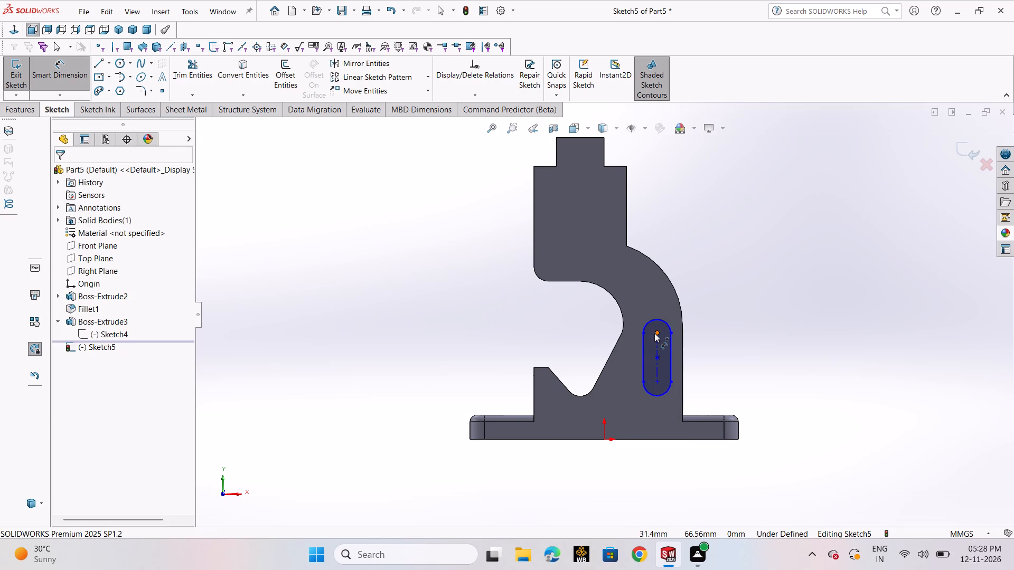
click(655, 333)
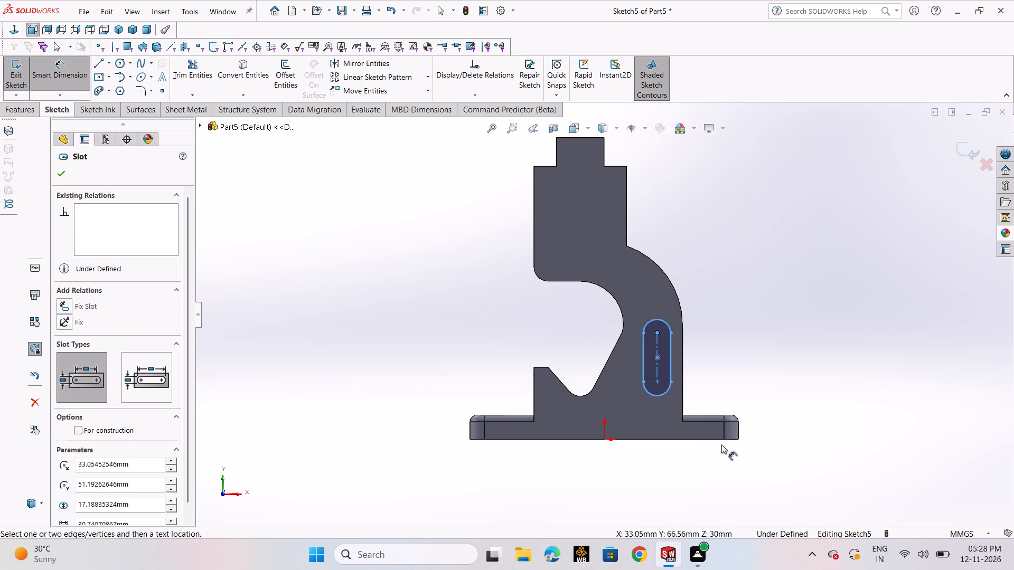
click(714, 440)
click(776, 393)
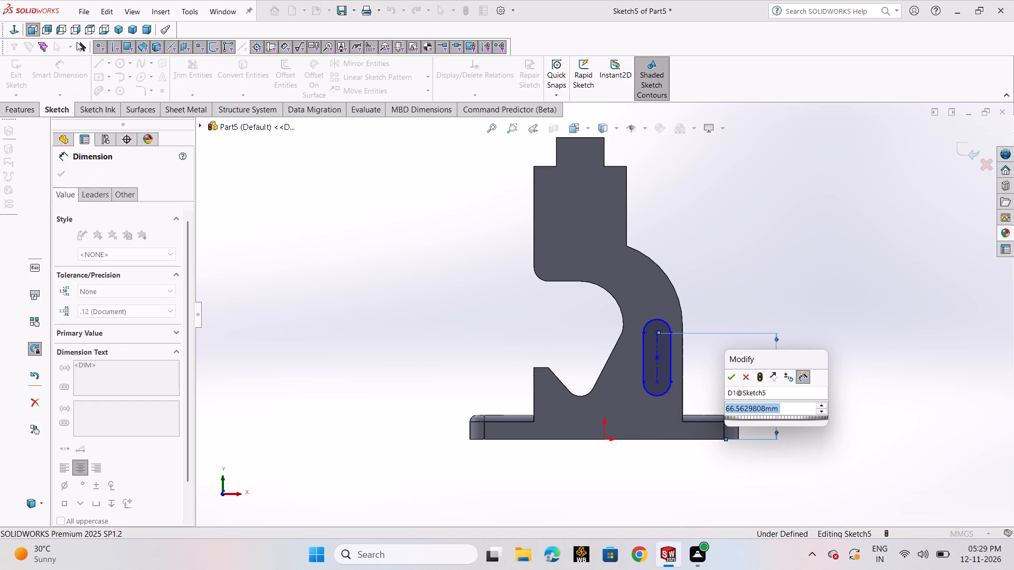
key(3)
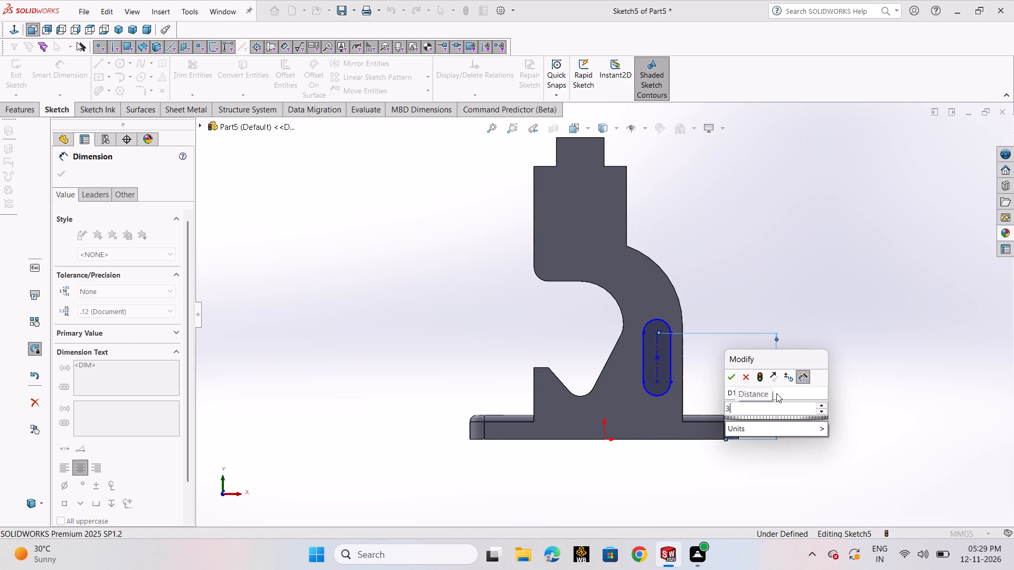
text(0+25+15)
key(Return)
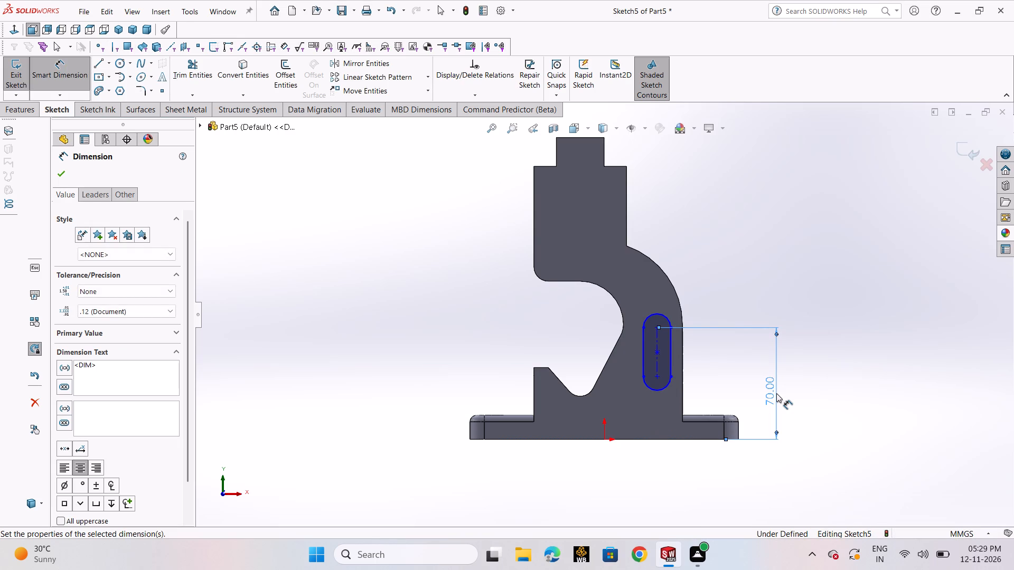
Dimension the distance between the slot's two end centres as 30 mm.
click(656, 355)
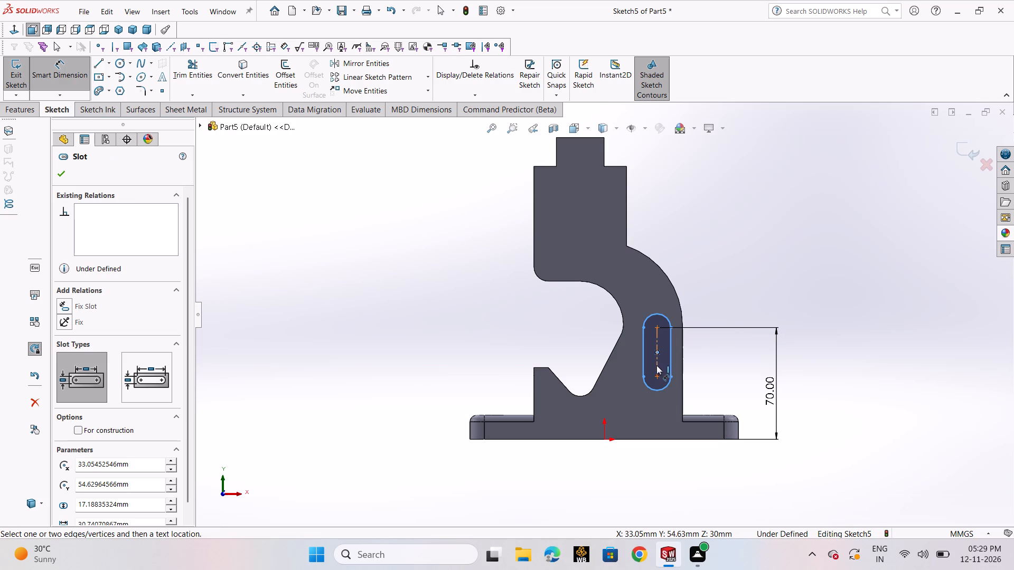
key(Escape)
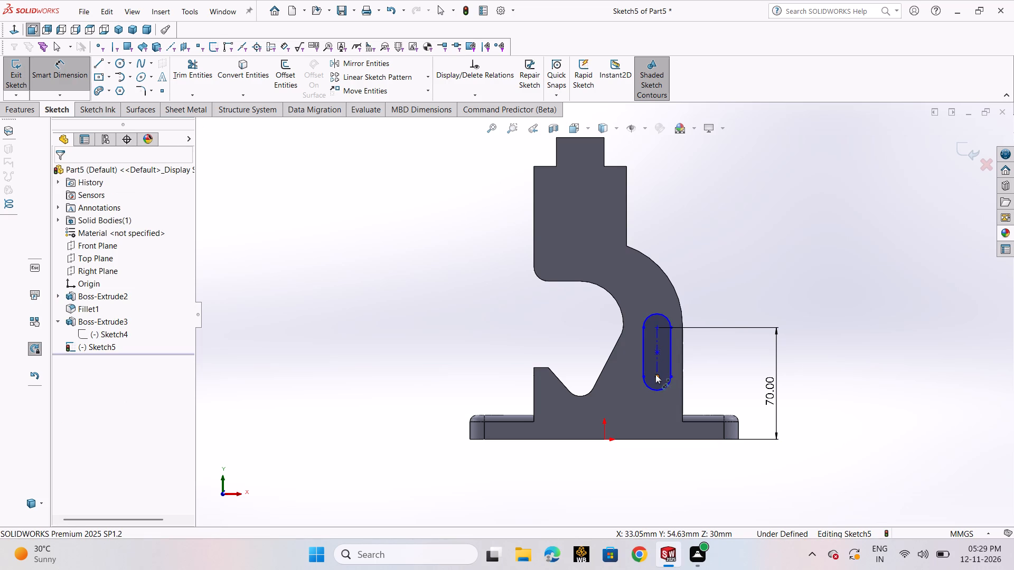
click(657, 376)
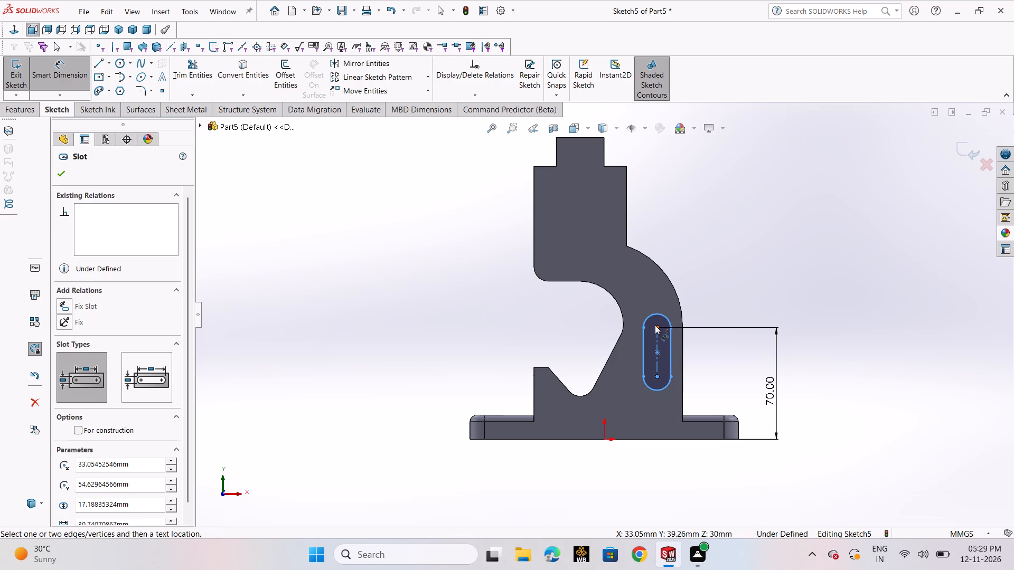
click(655, 325)
click(735, 360)
text(30)
key(Return)
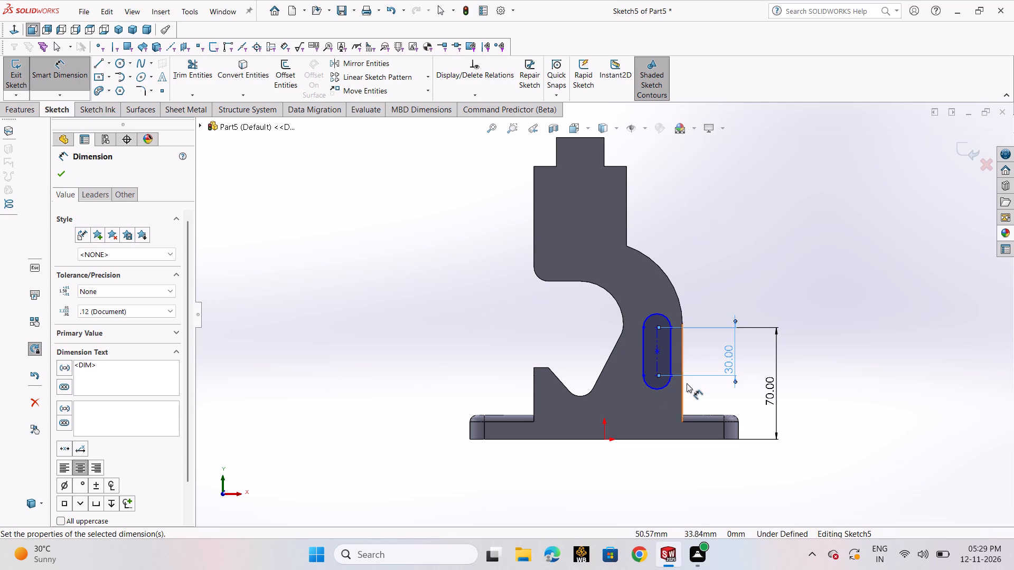
Dimension the slot's lower end arc with a 9 mm radius.
click(668, 387)
click(659, 449)
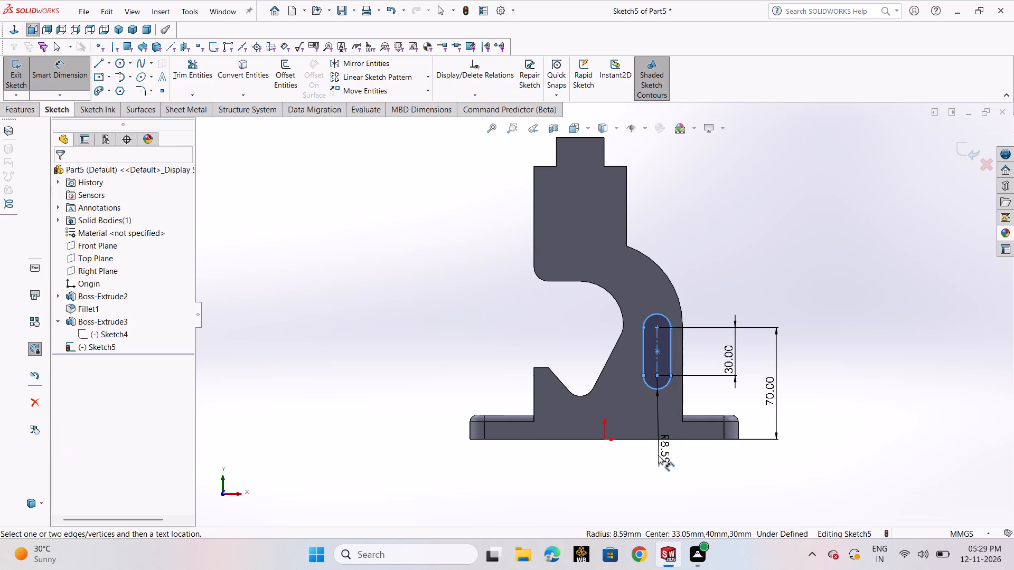
key(9)
key(Return)
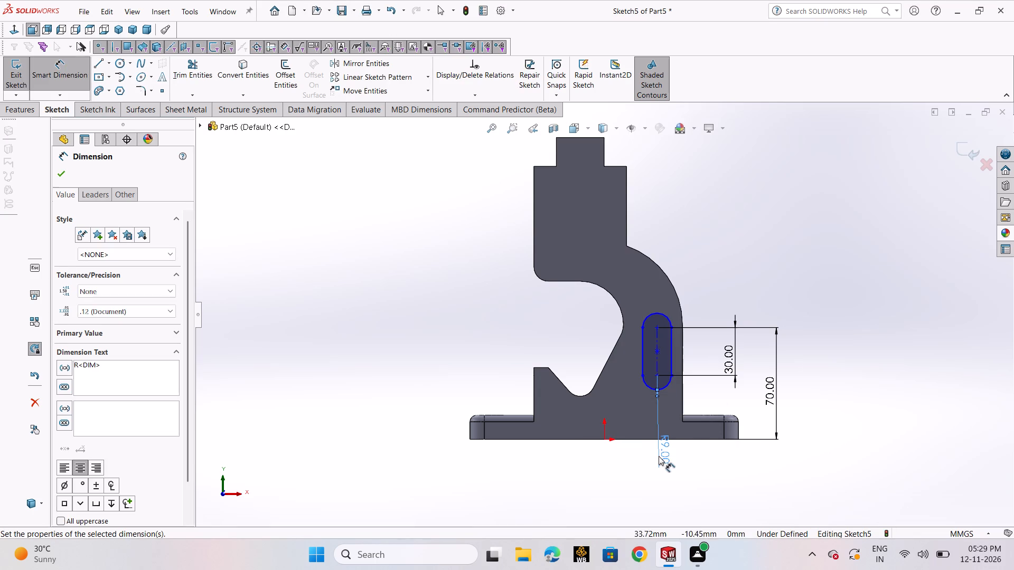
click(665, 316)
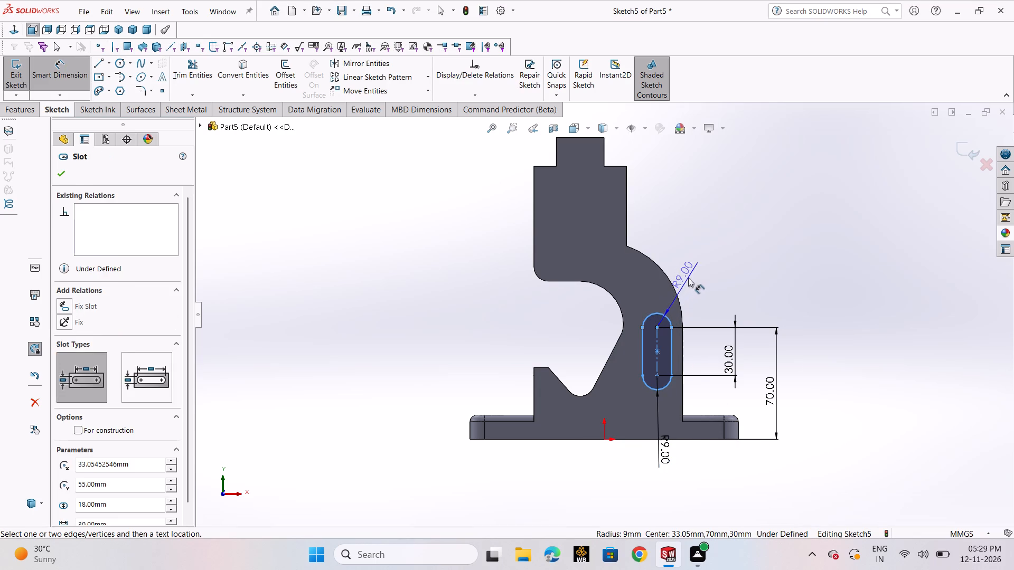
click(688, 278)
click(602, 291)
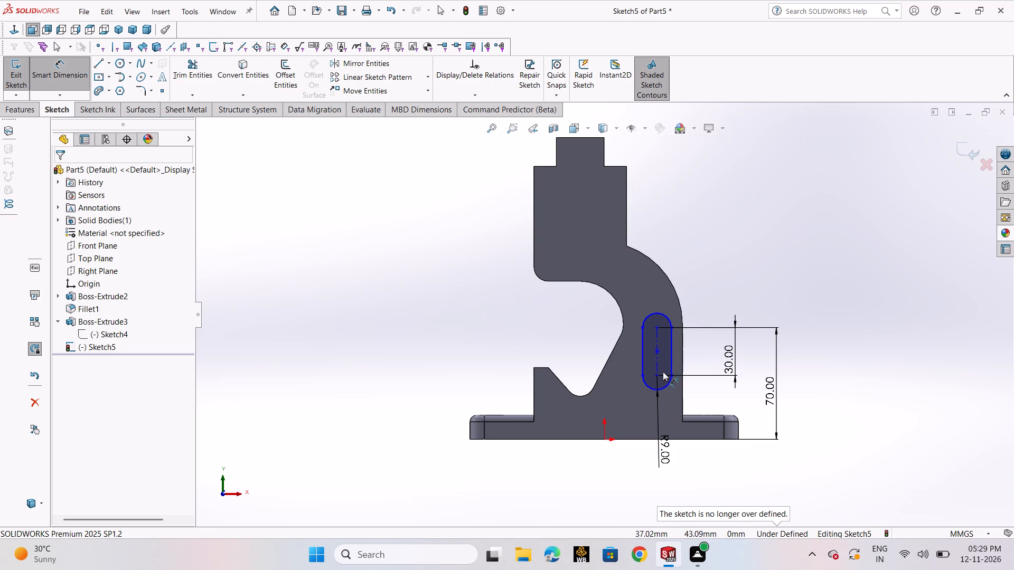
Dimension the slot's midpoint 55 mm horizontally from the plate's right end and exit the sketch.
click(657, 353)
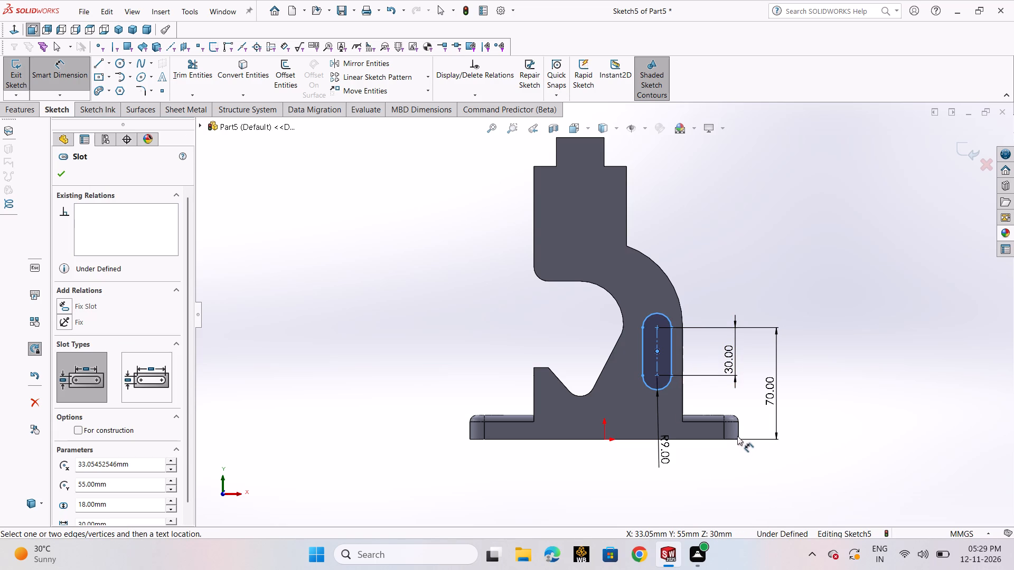
scroll(739, 436, down, 4)
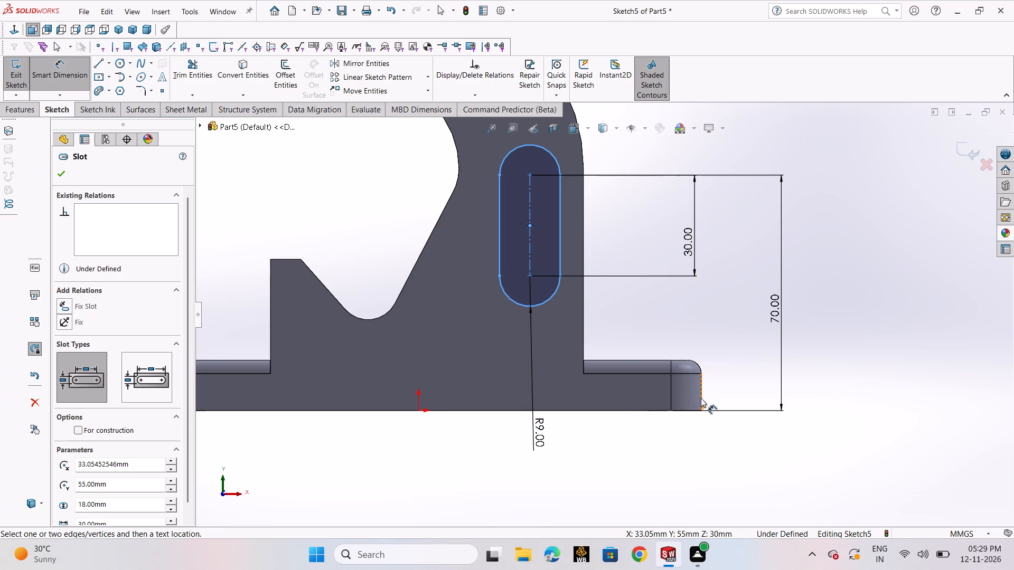
click(702, 399)
click(650, 497)
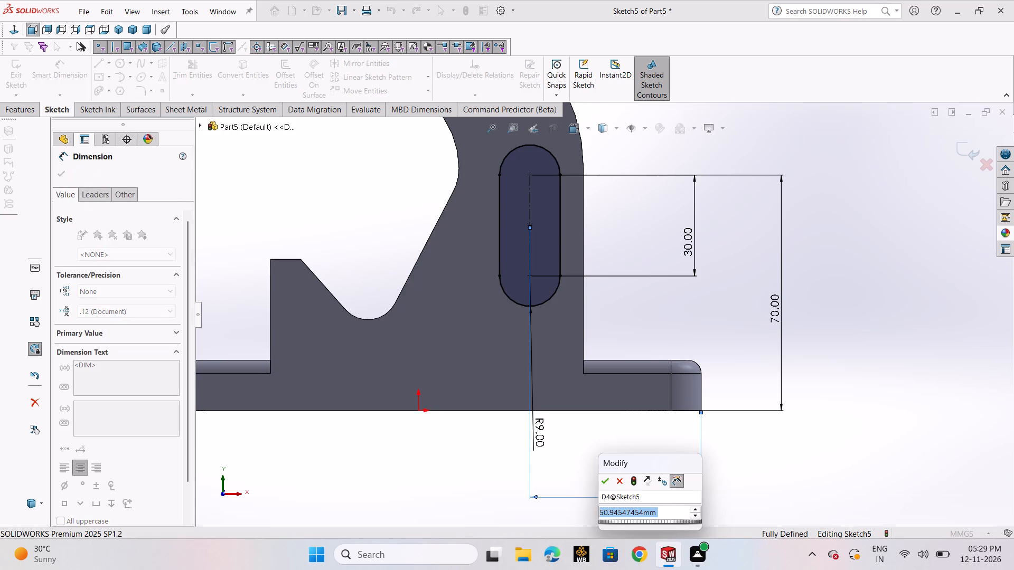
text(55)
key(Return)
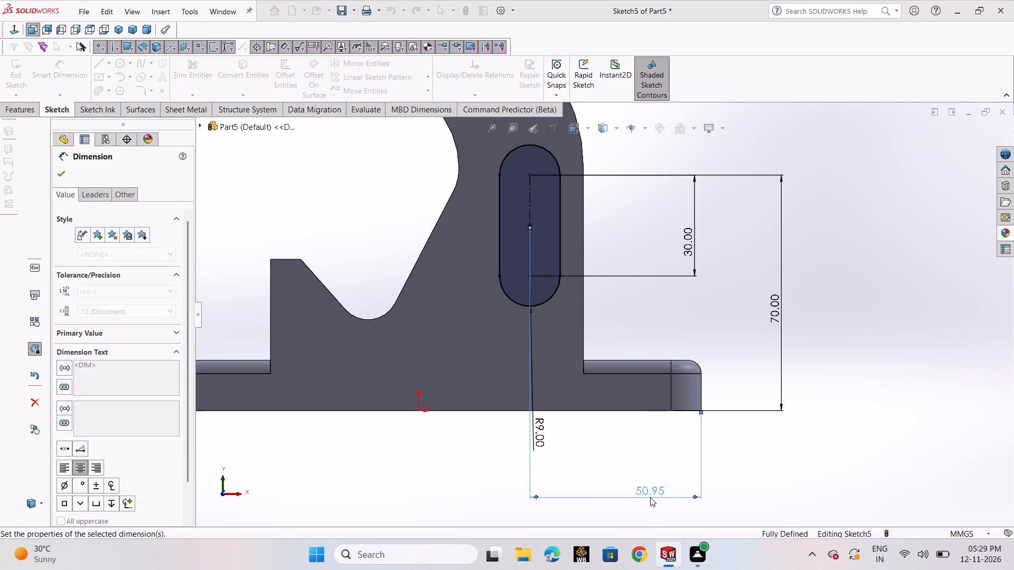
click(65, 178)
scroll(576, 335, up, 3)
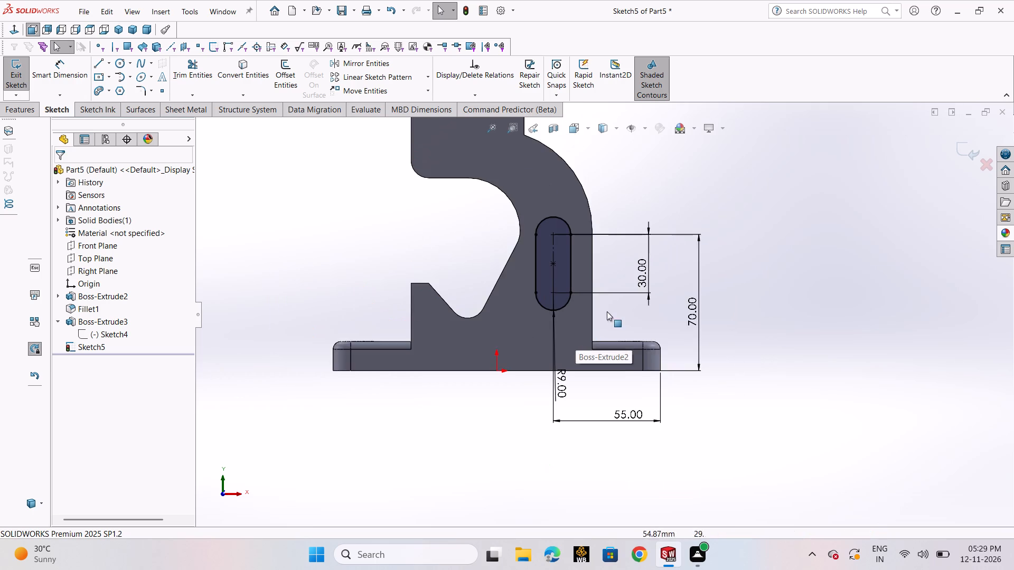
scroll(607, 311, up, 3)
click(962, 149)
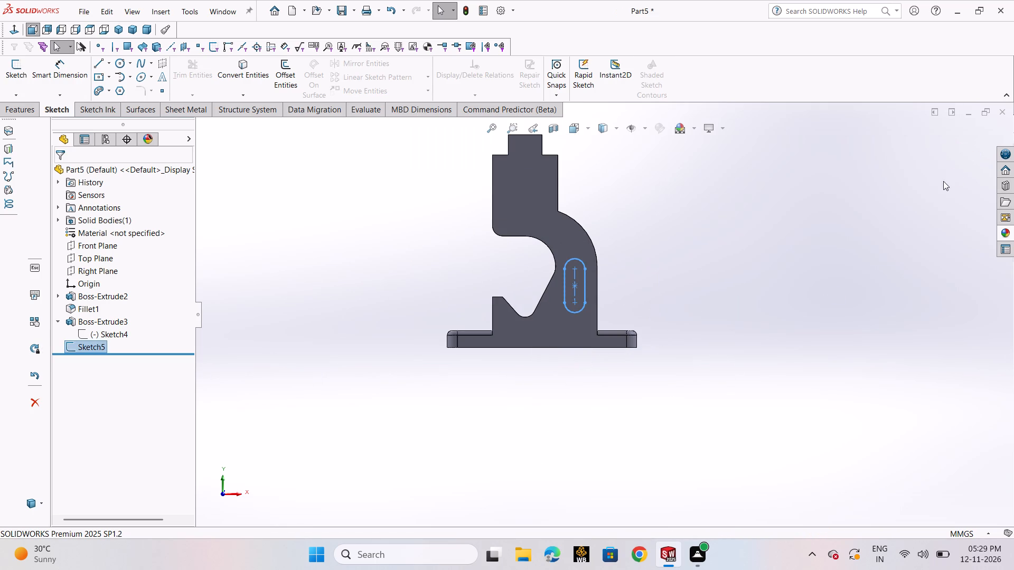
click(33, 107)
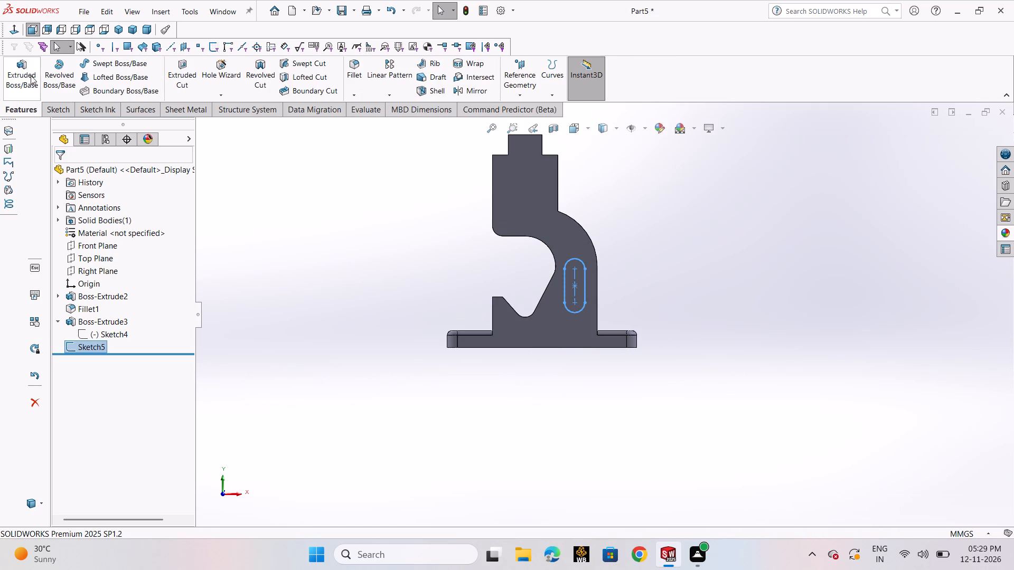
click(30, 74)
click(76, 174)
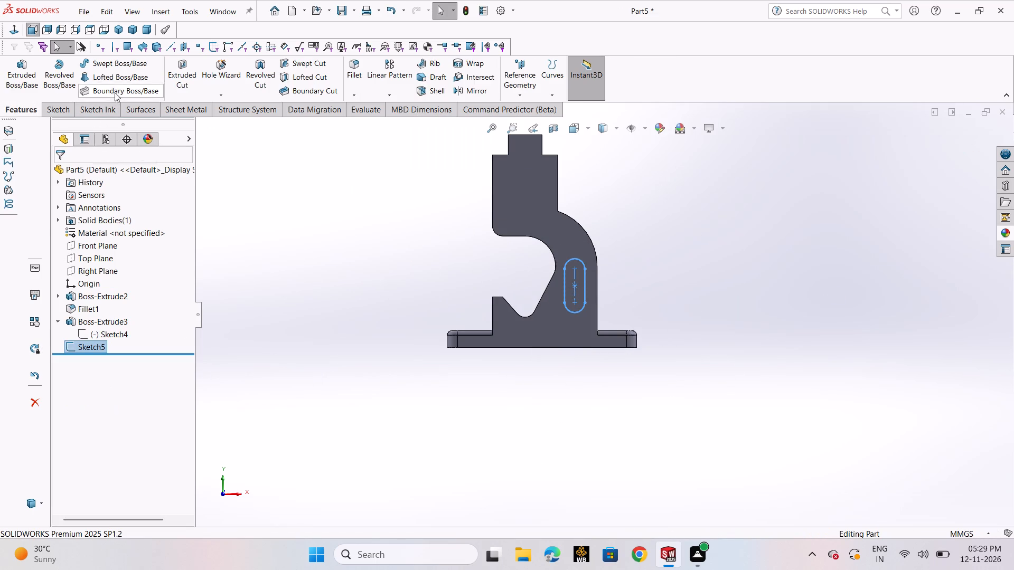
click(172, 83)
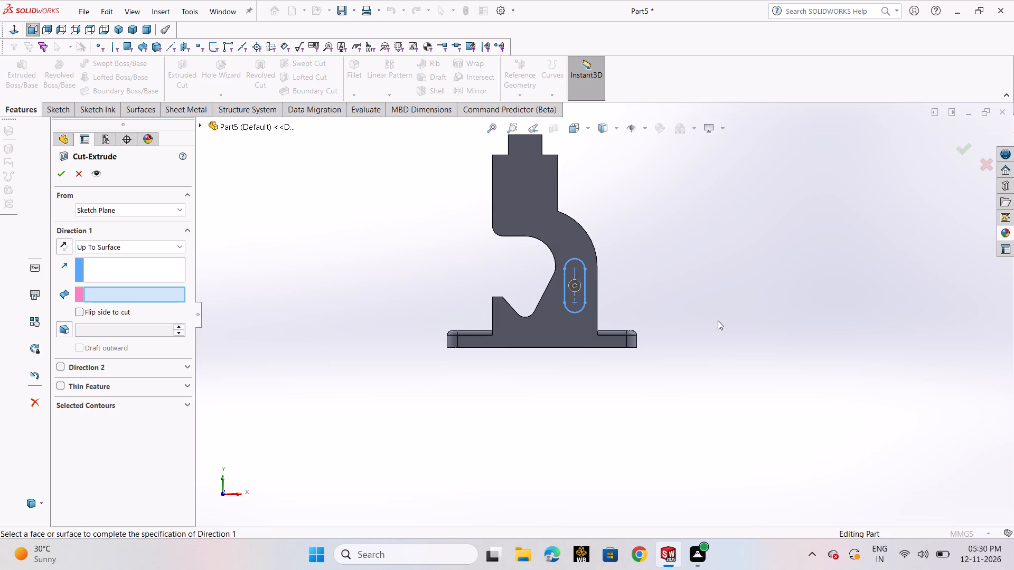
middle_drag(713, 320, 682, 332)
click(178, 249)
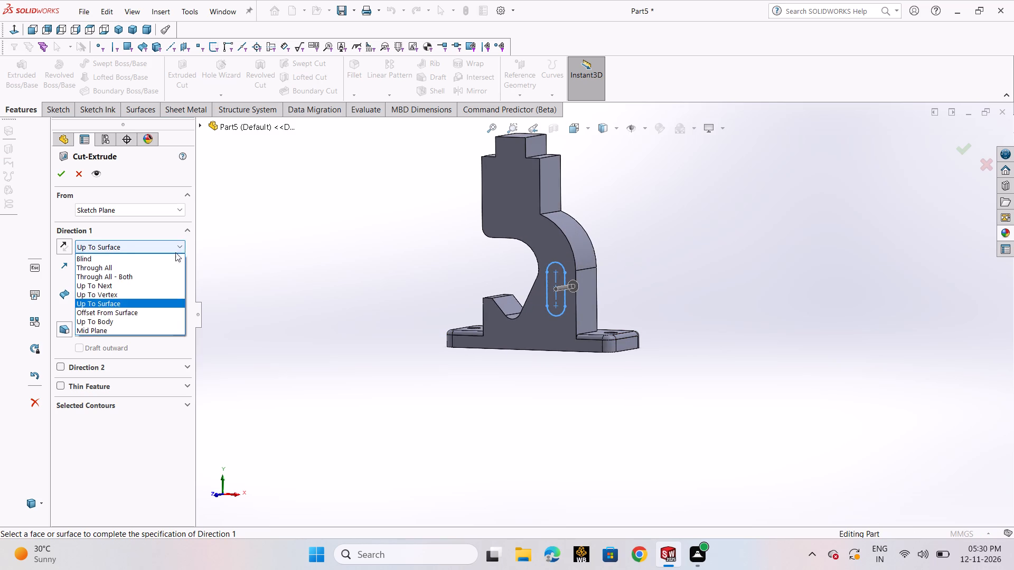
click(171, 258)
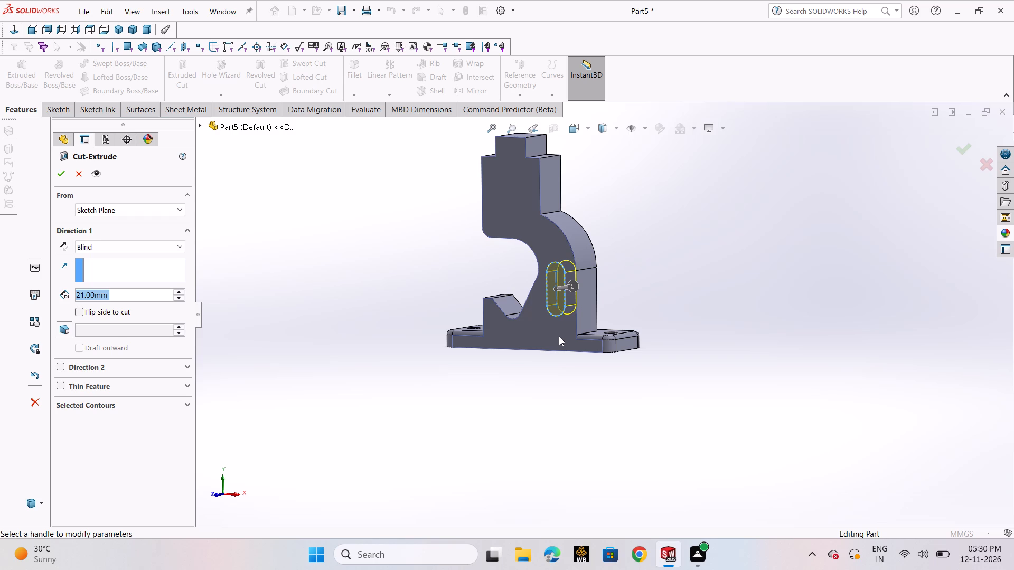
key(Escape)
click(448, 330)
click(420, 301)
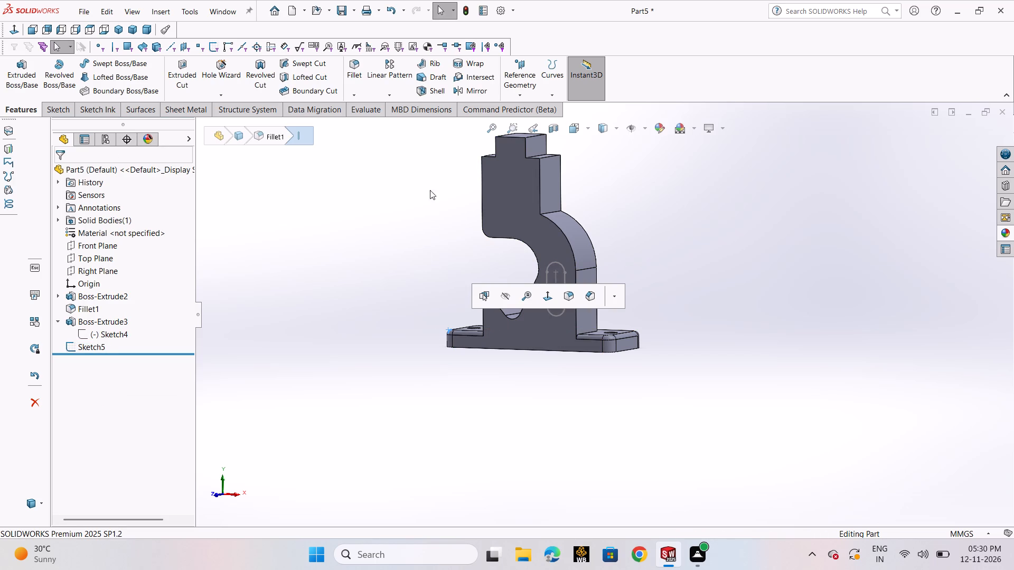
Shell the part to 1 mm thickness, removing the six connected faces from the V-notch up through the upright's concave arc.
click(428, 91)
middle_drag(478, 259, 505, 343)
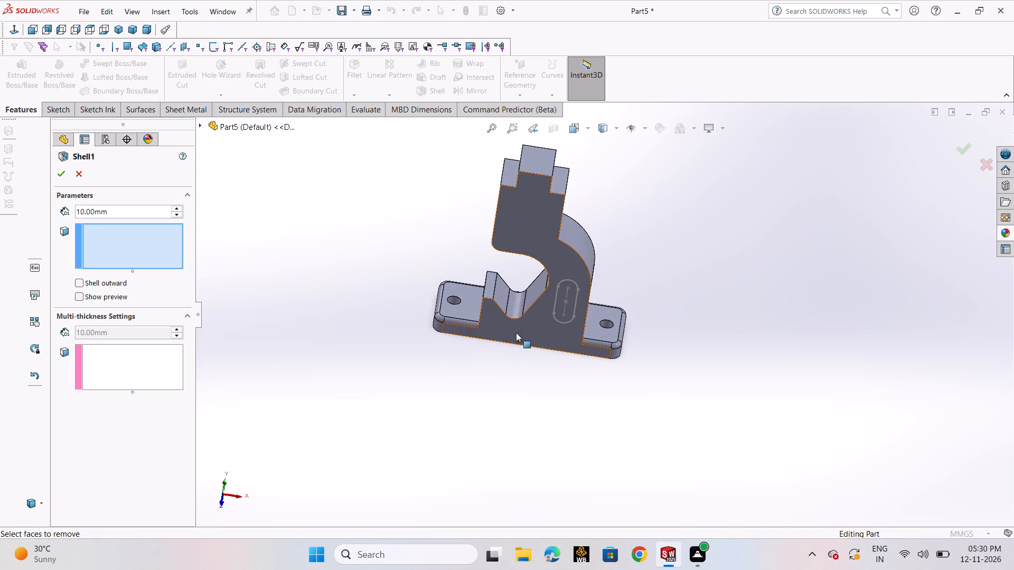
click(503, 298)
click(511, 301)
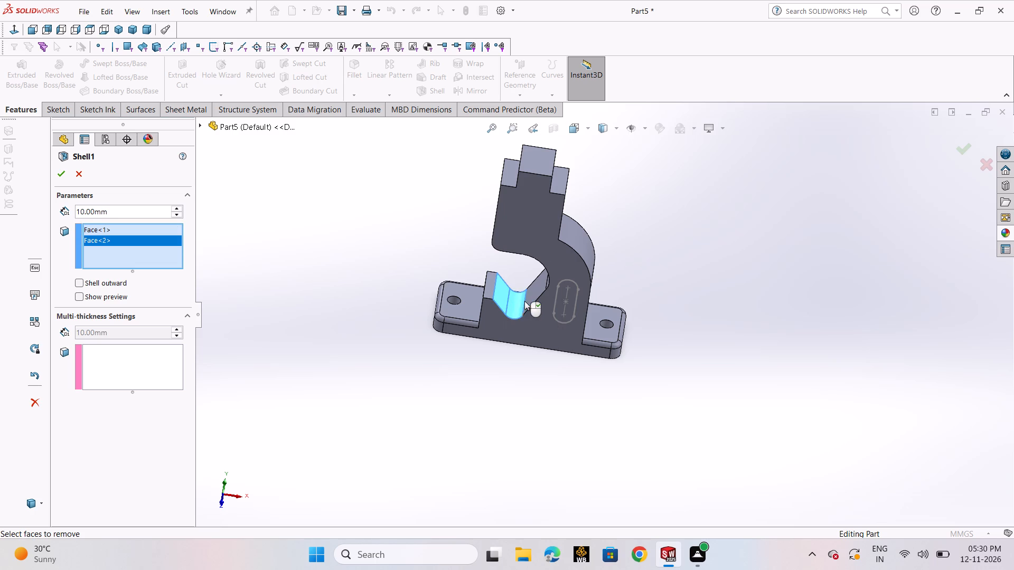
click(532, 292)
middle_drag(567, 326, 635, 279)
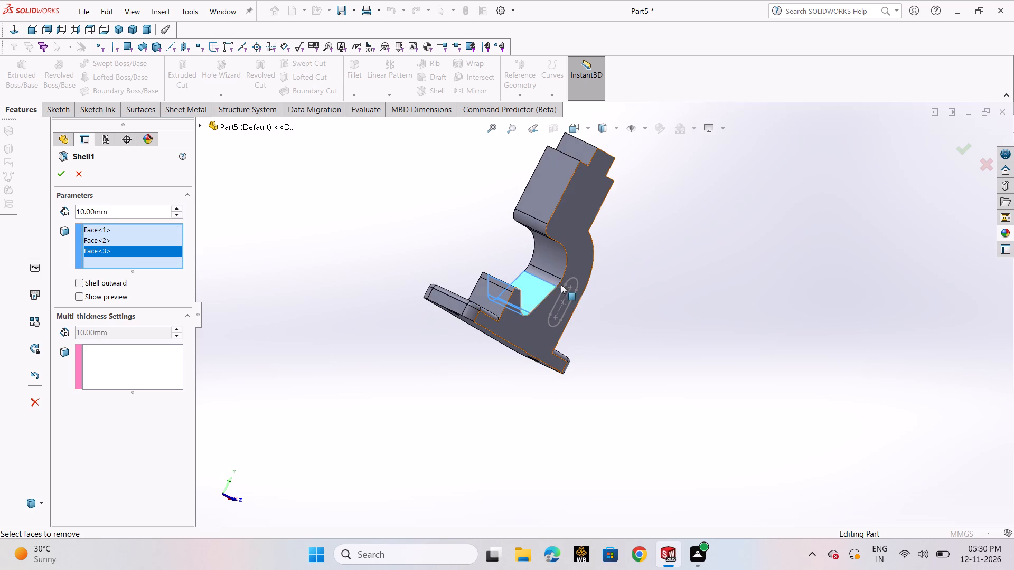
click(547, 276)
click(552, 262)
middle_drag(549, 266, 550, 228)
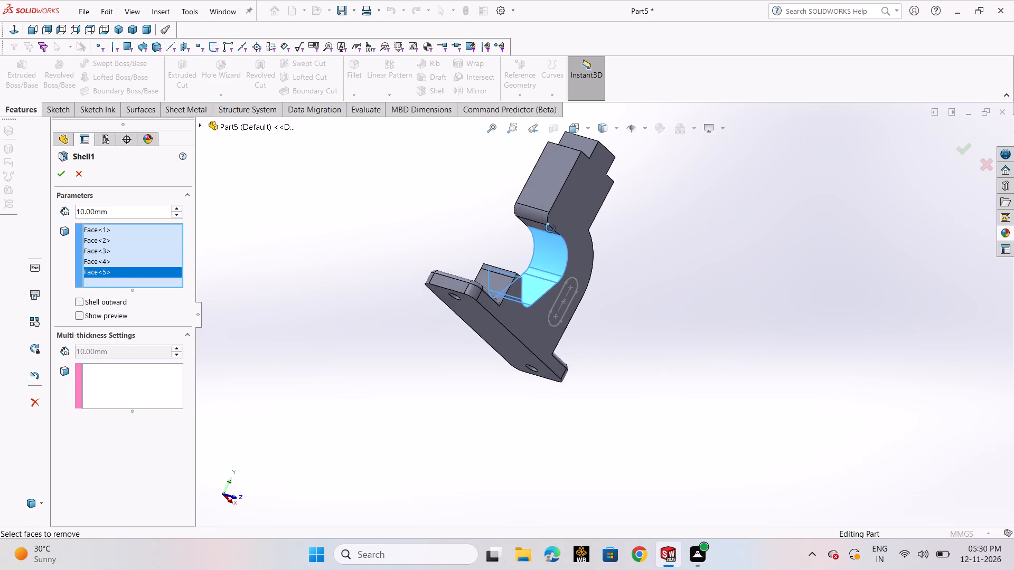
middle_drag(550, 228, 547, 154)
click(538, 215)
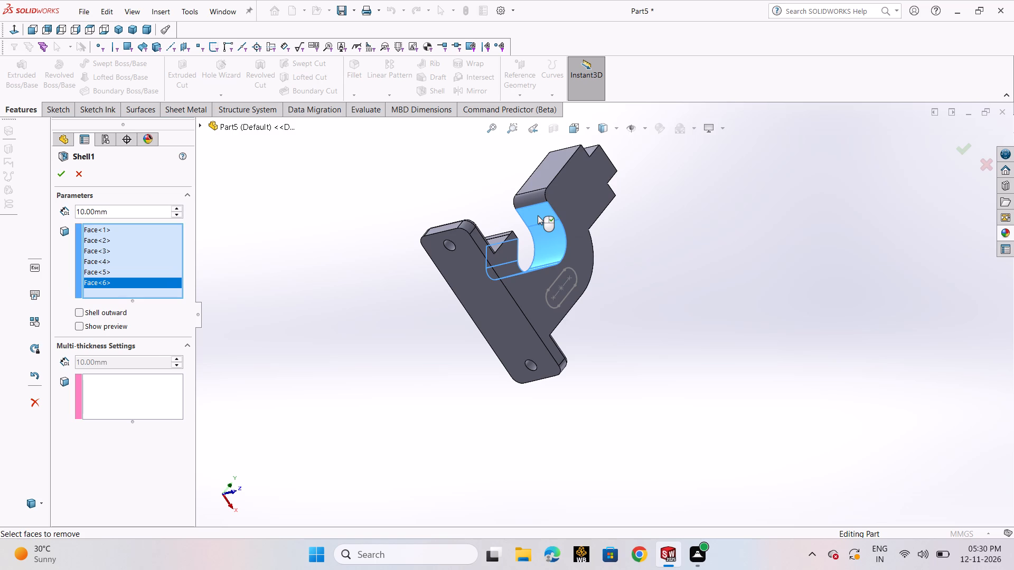
scroll(549, 178, down, 1)
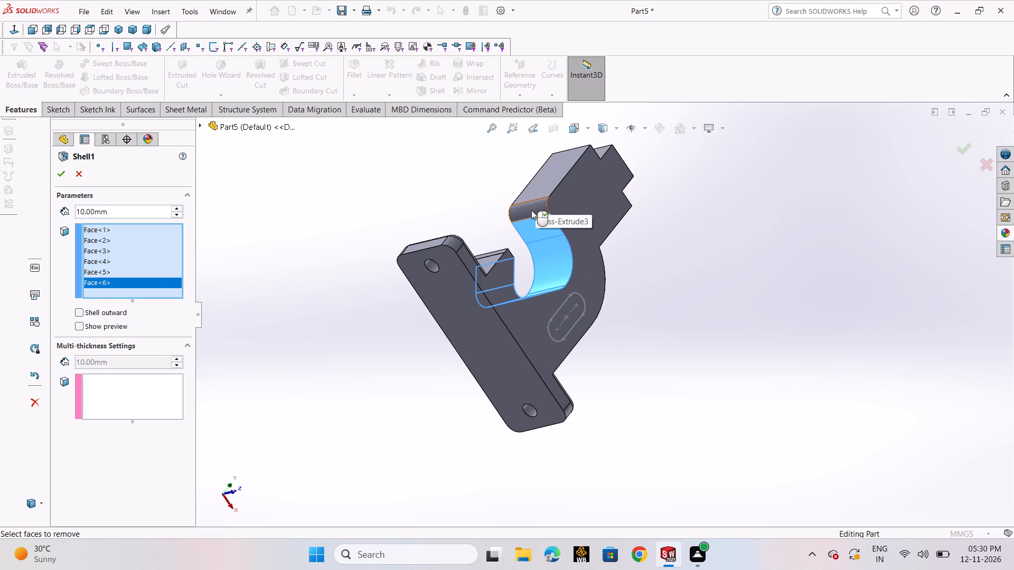
click(531, 210)
click(531, 210)
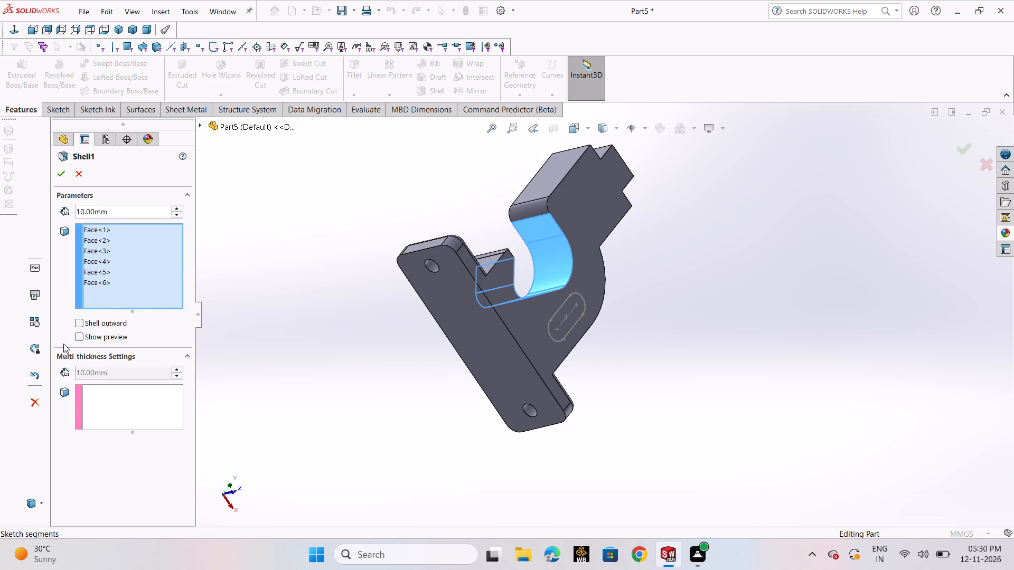
double_click(114, 217)
key(1)
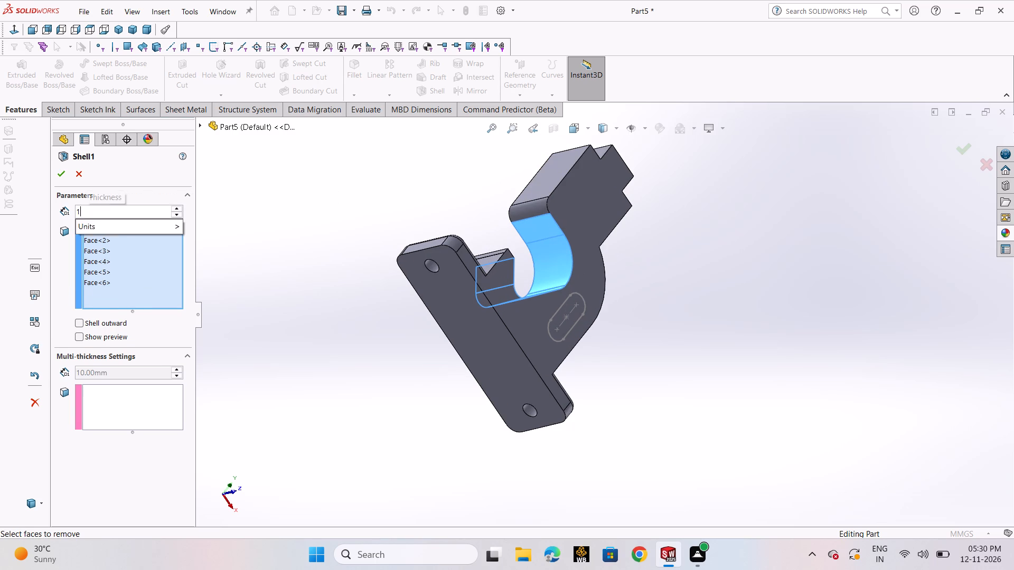
key(Return)
click(58, 180)
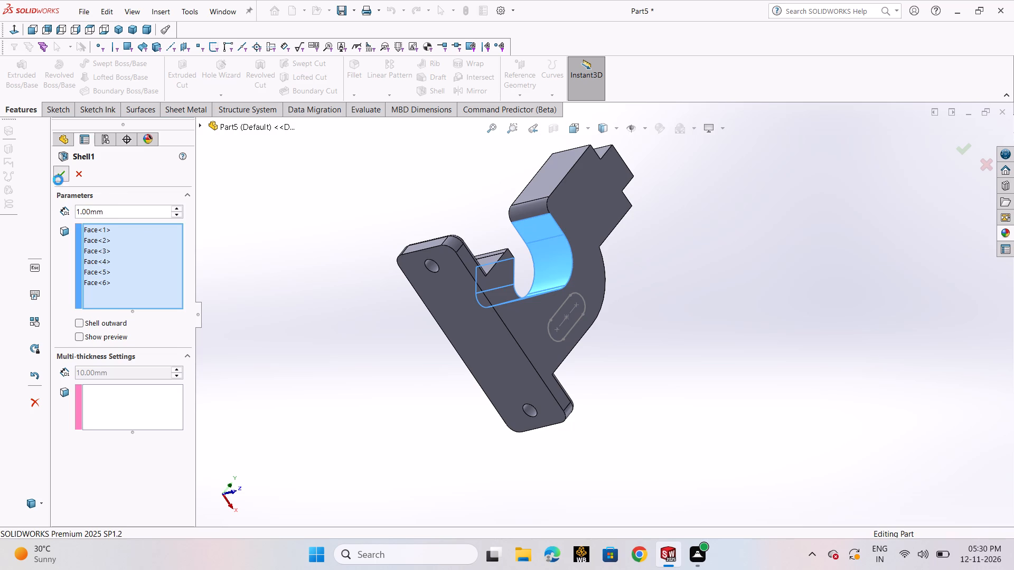
click(609, 370)
Cut-extrude the vertical slot sketch into the upright with a Blind depth of 21 mm.
middle_drag(636, 367, 456, 355)
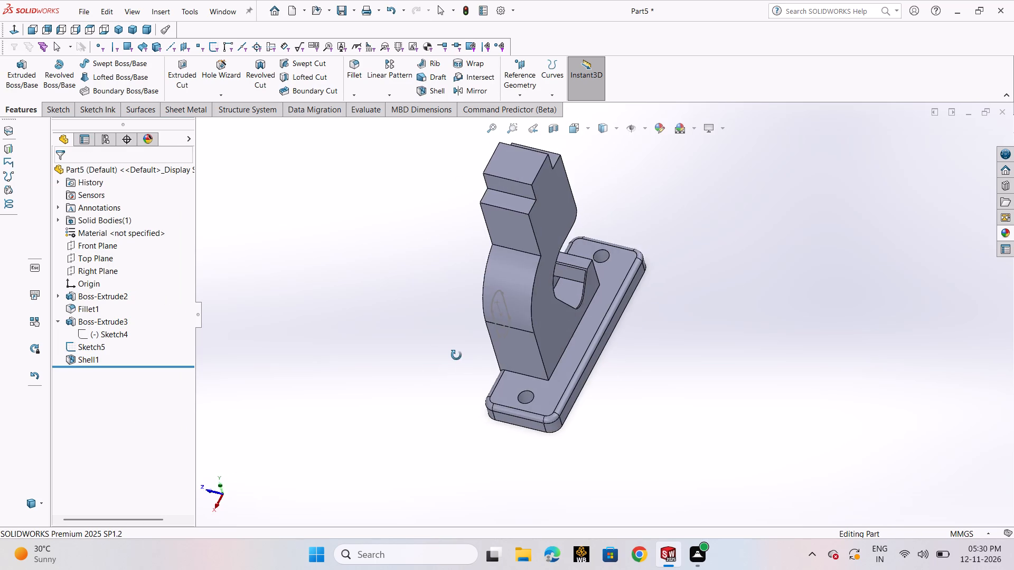
middle_drag(456, 355, 517, 361)
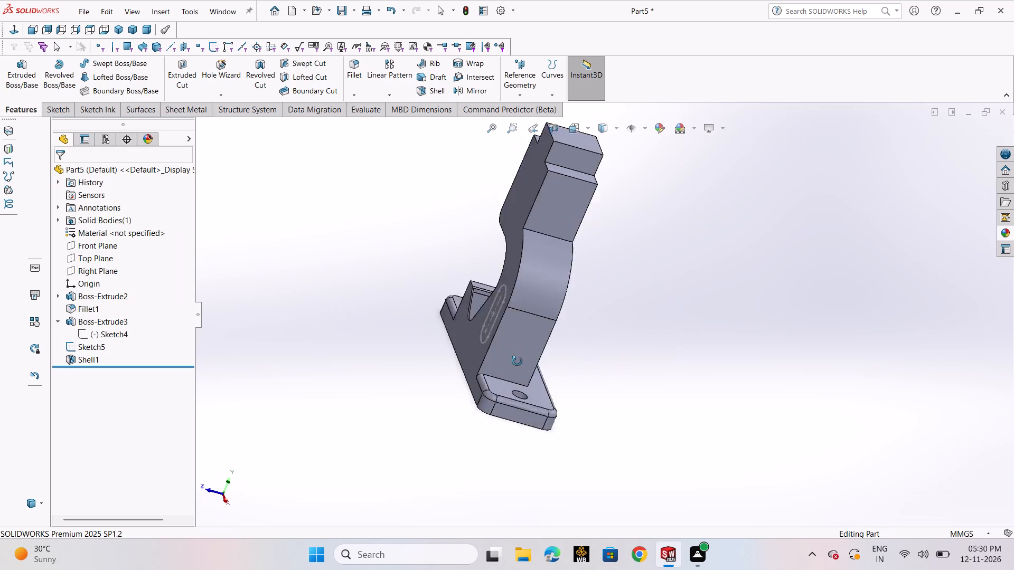
middle_drag(517, 361, 542, 398)
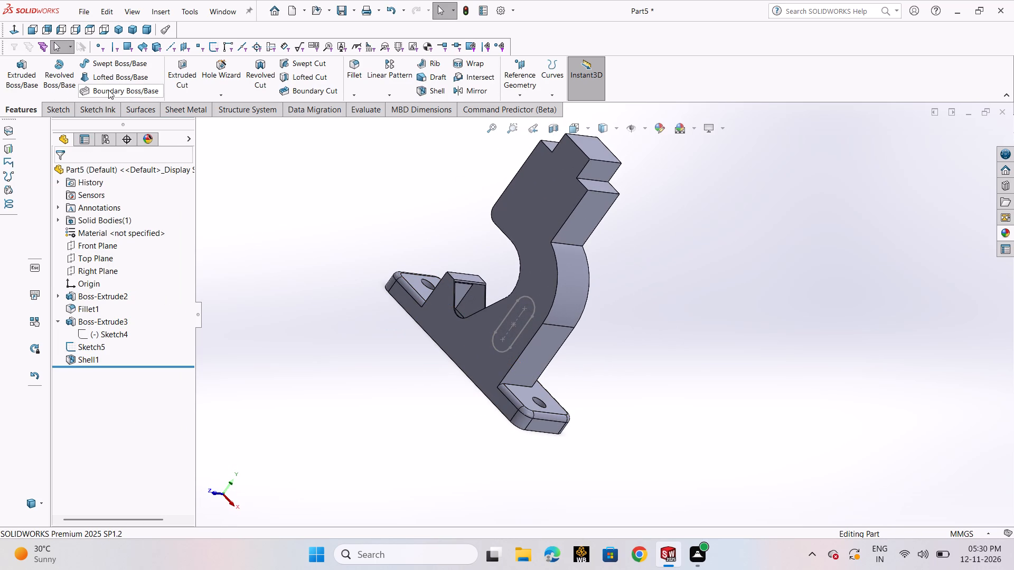
click(177, 81)
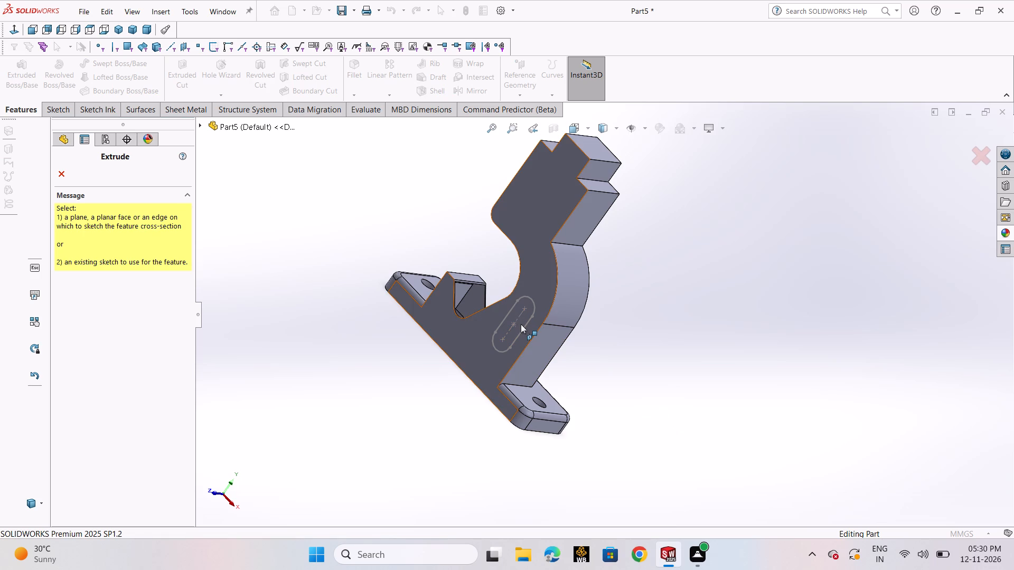
click(522, 330)
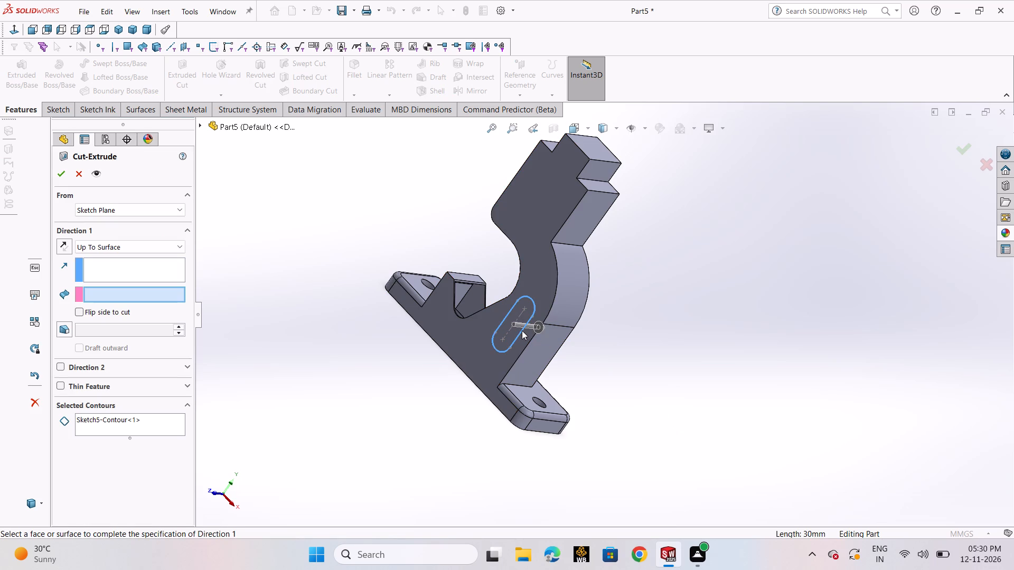
click(174, 245)
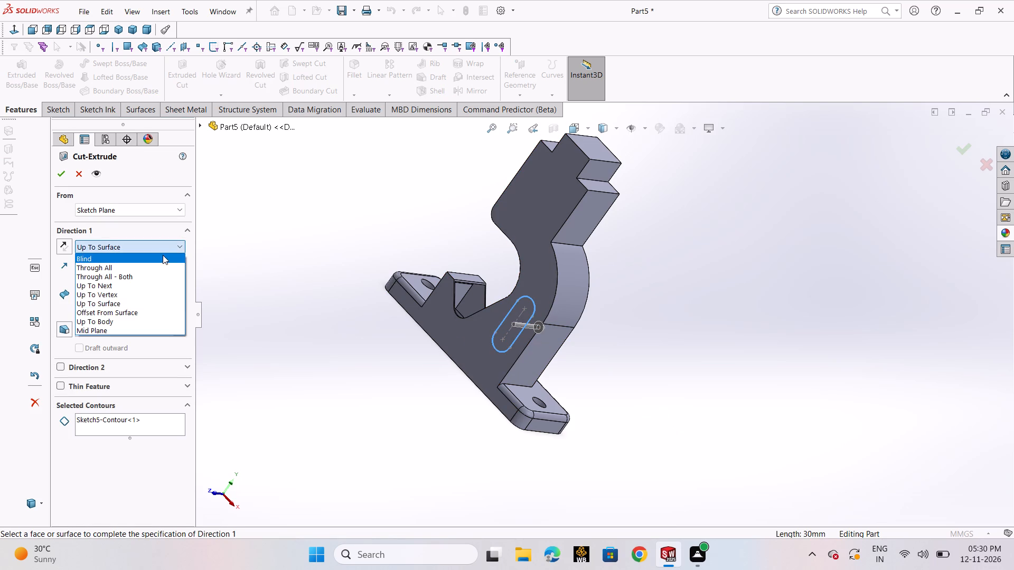
click(162, 258)
middle_drag(607, 354, 528, 312)
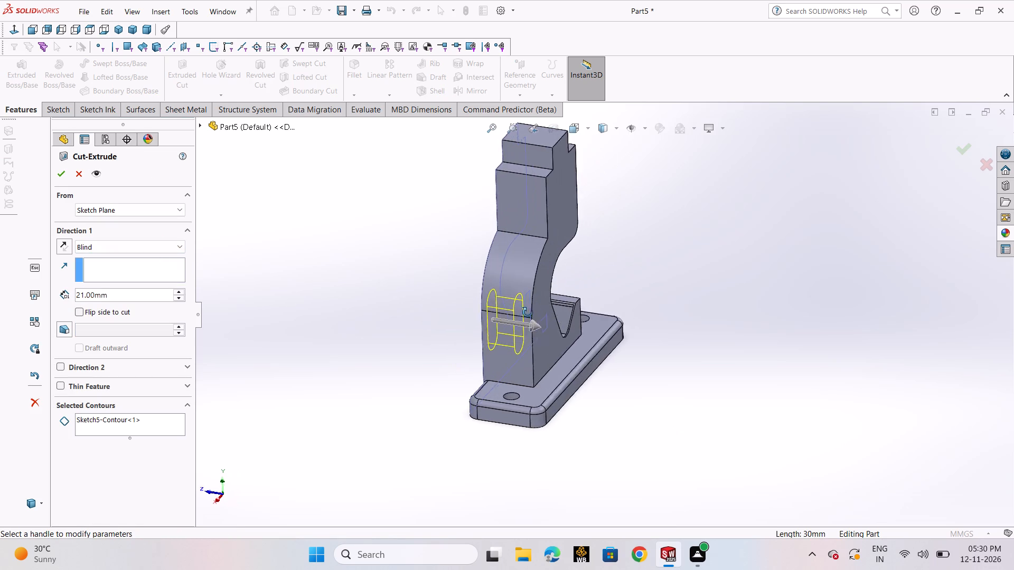
middle_drag(528, 312, 534, 315)
click(62, 173)
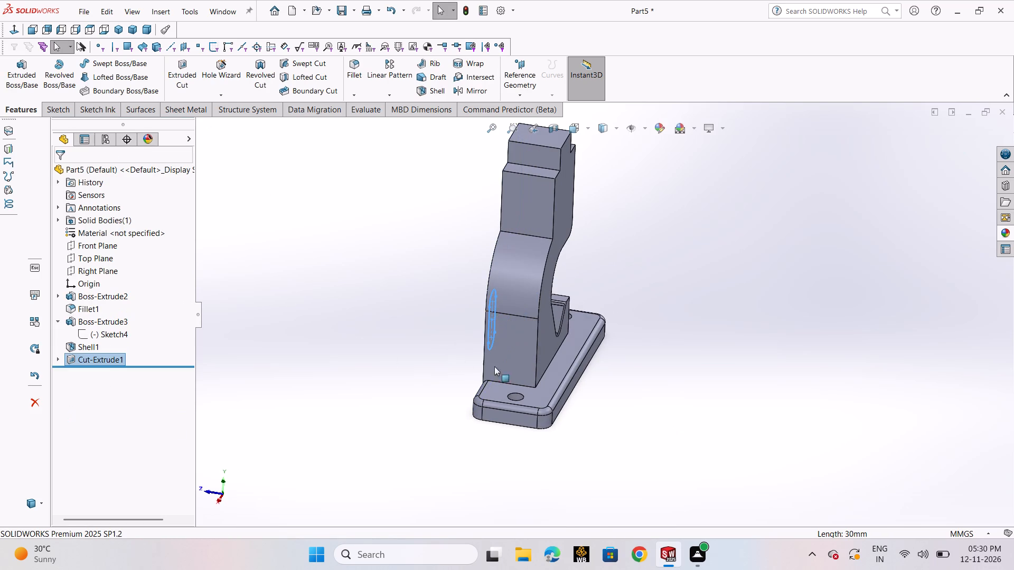
click(655, 391)
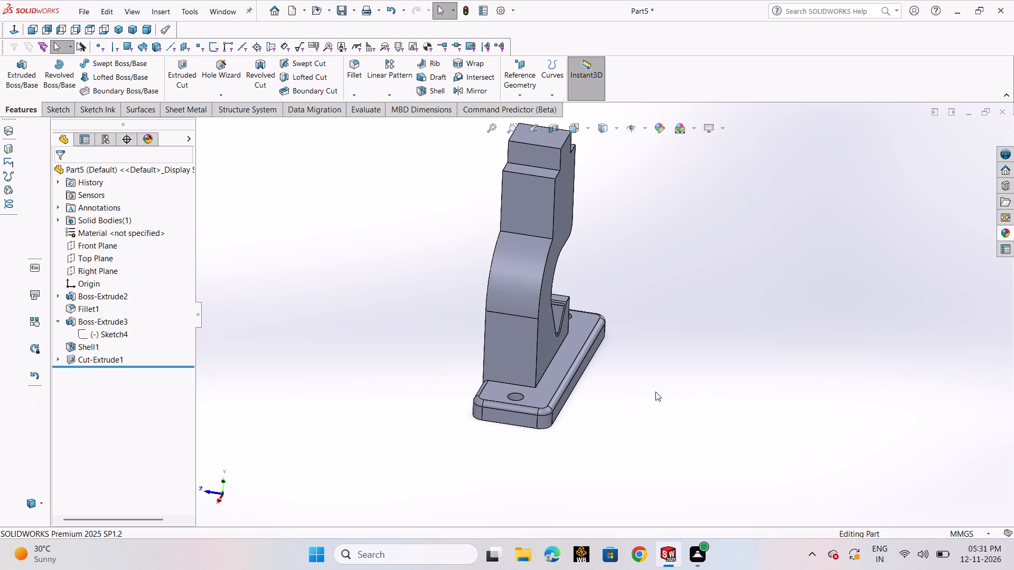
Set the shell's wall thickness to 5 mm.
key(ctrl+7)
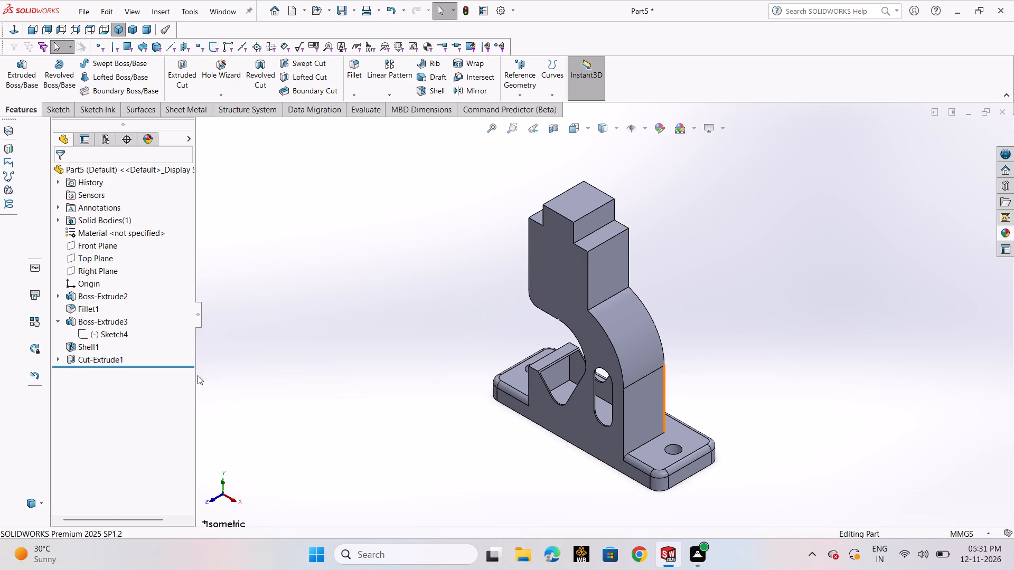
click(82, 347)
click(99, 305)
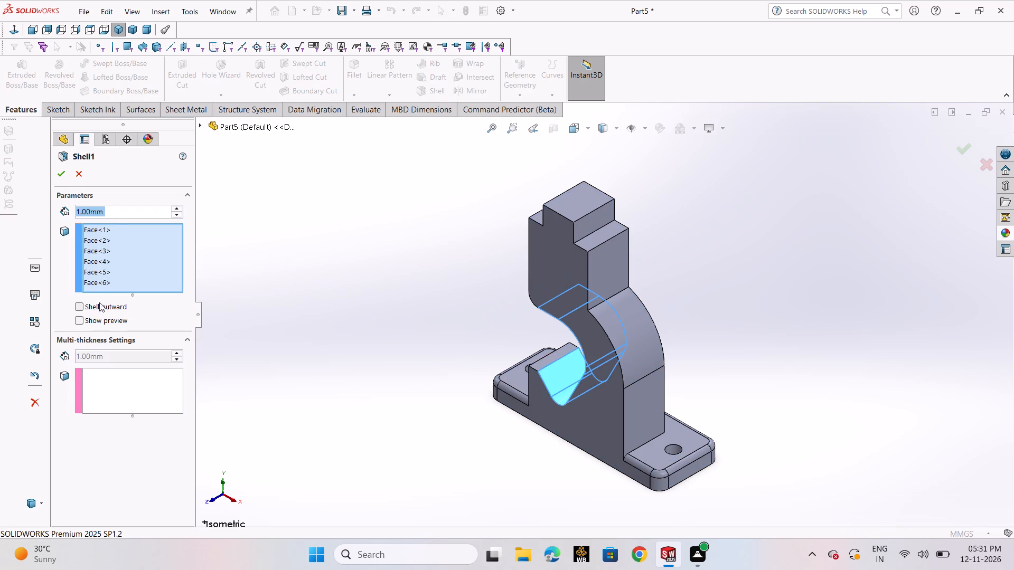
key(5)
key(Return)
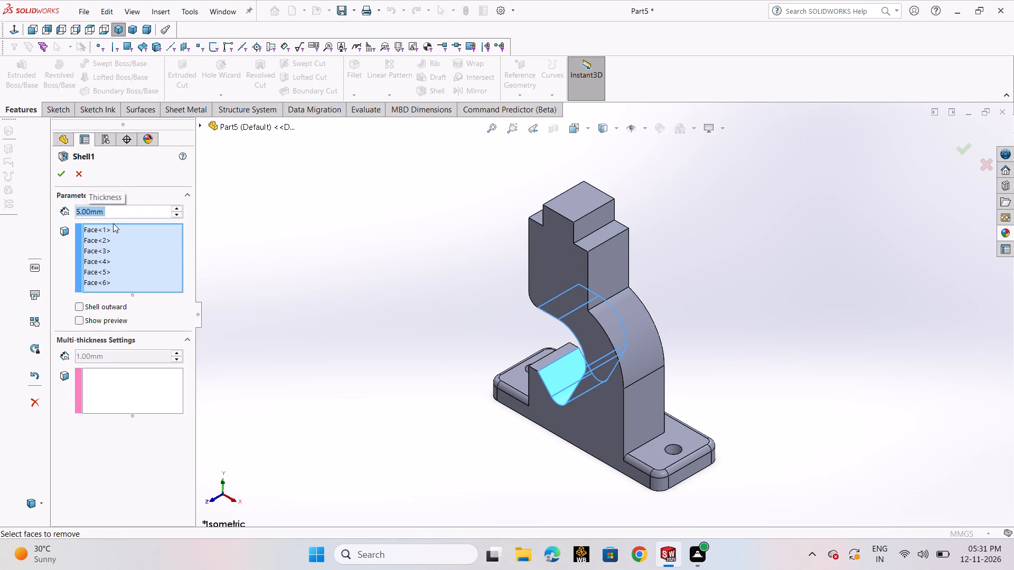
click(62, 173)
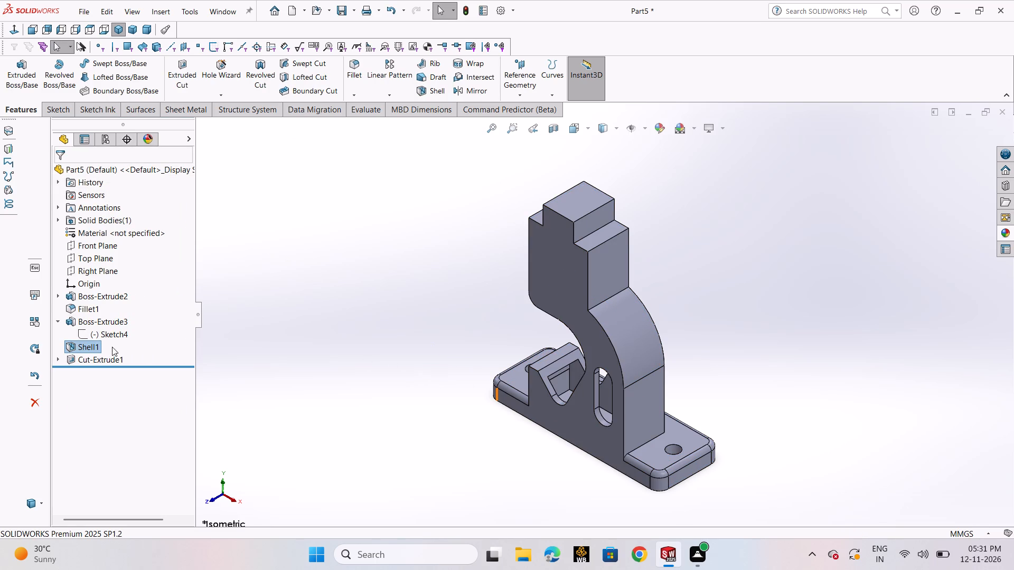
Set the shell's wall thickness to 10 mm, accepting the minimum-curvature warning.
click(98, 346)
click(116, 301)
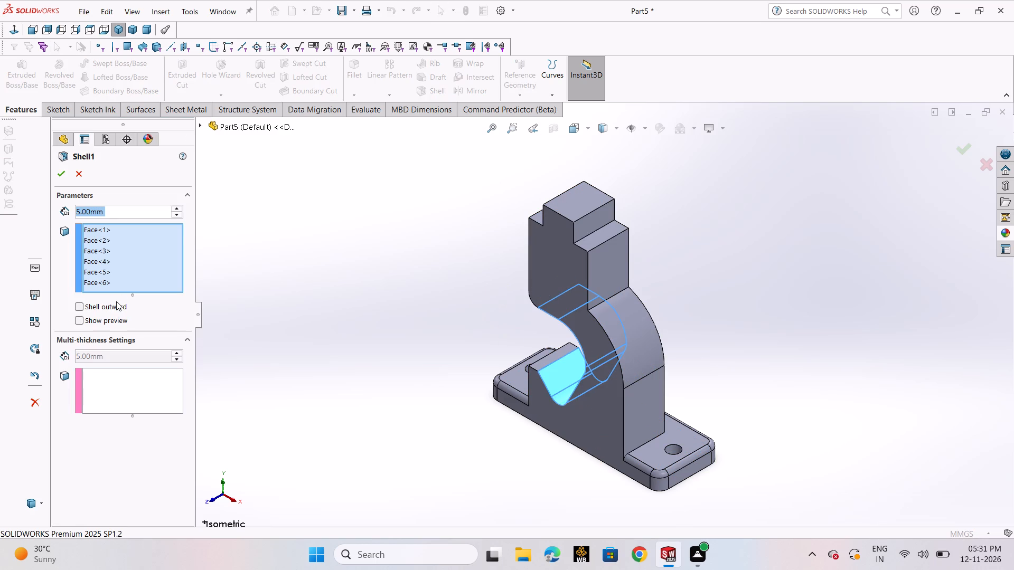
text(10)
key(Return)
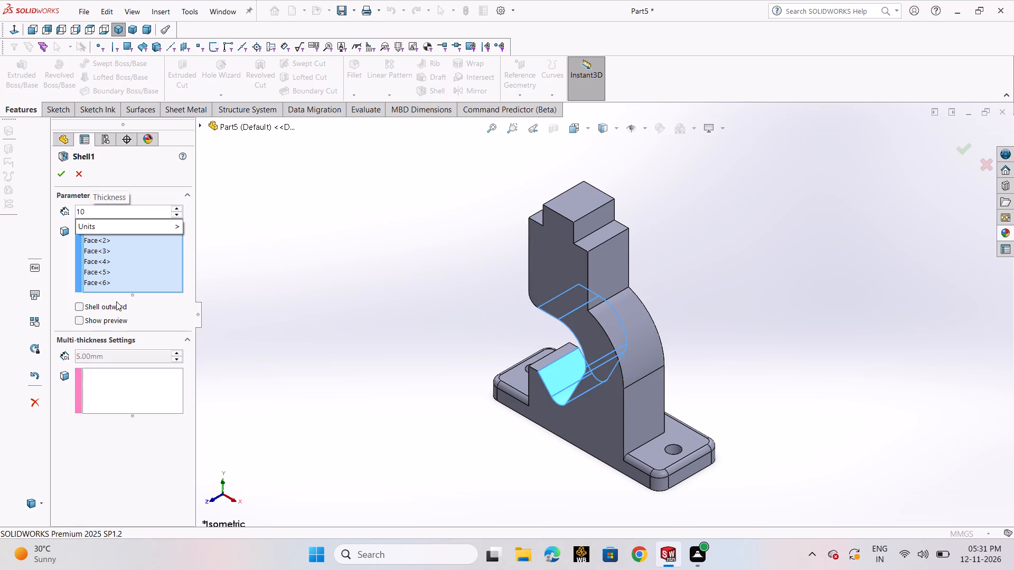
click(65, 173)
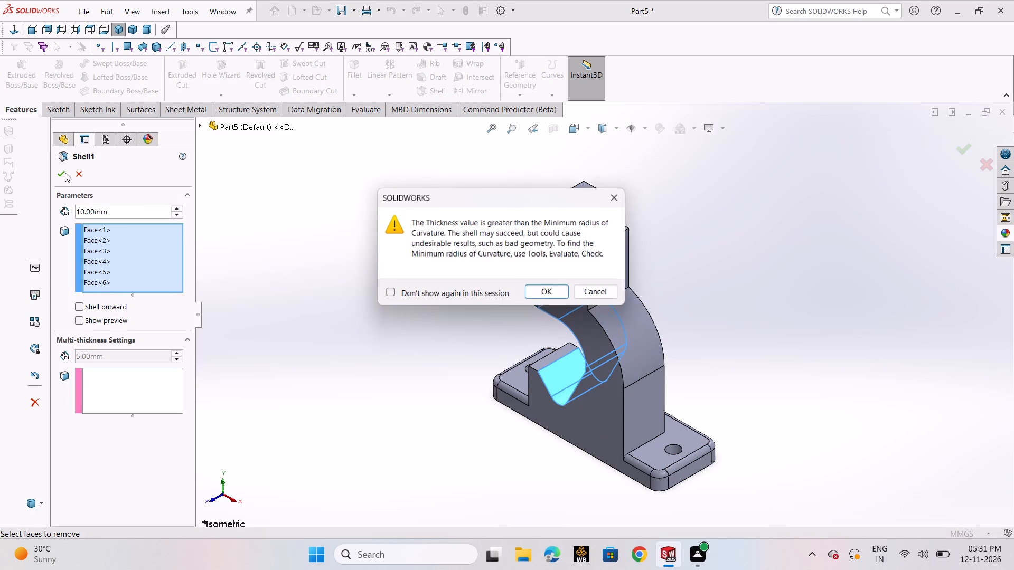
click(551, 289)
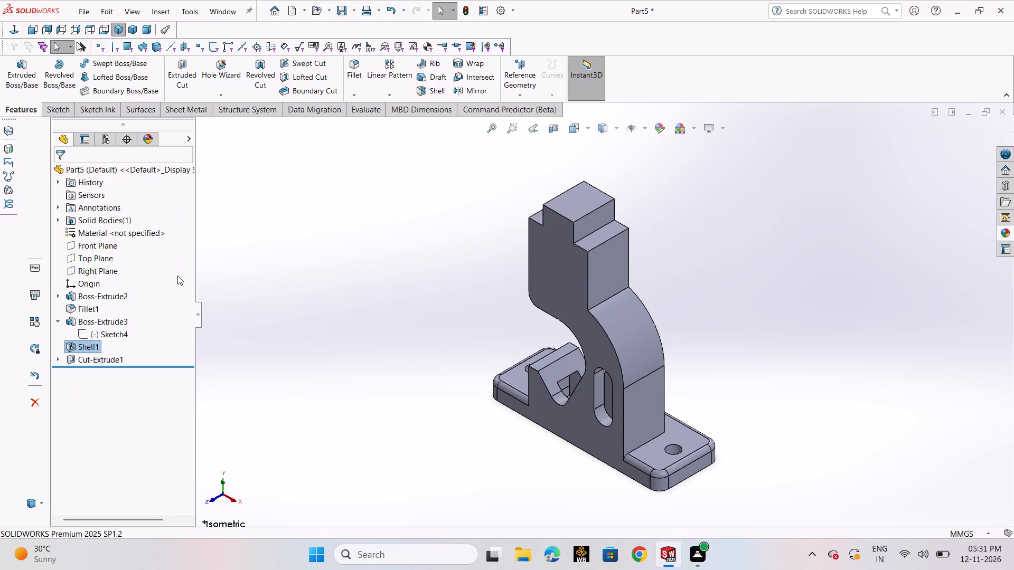
Set the shell's wall thickness to 8 mm.
click(93, 347)
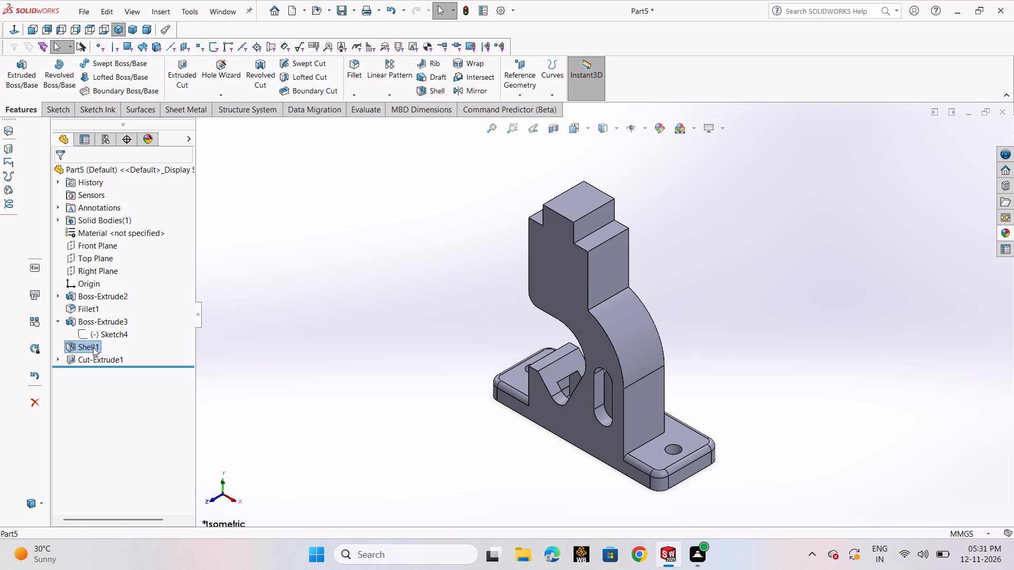
click(134, 359)
click(94, 348)
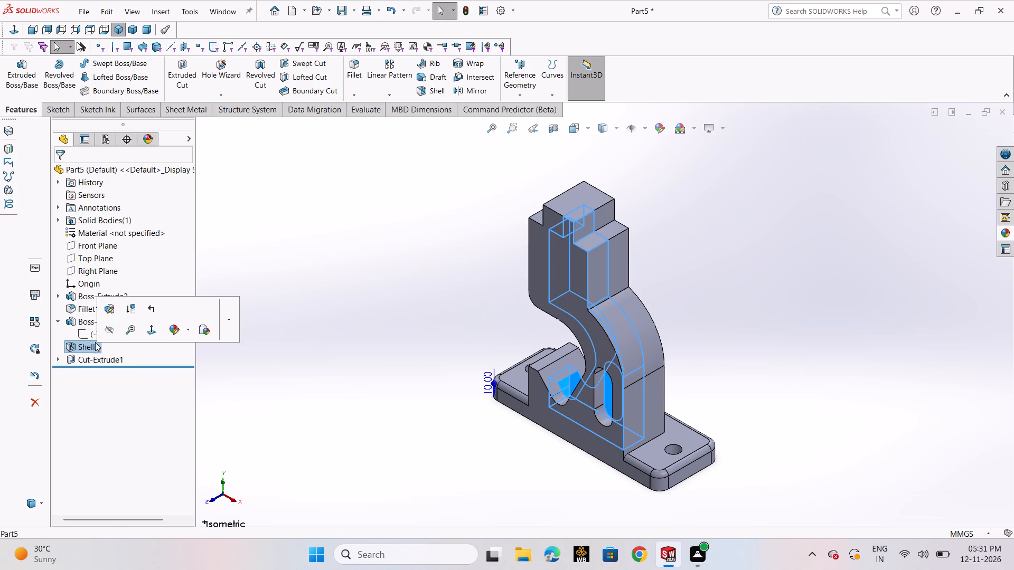
click(108, 310)
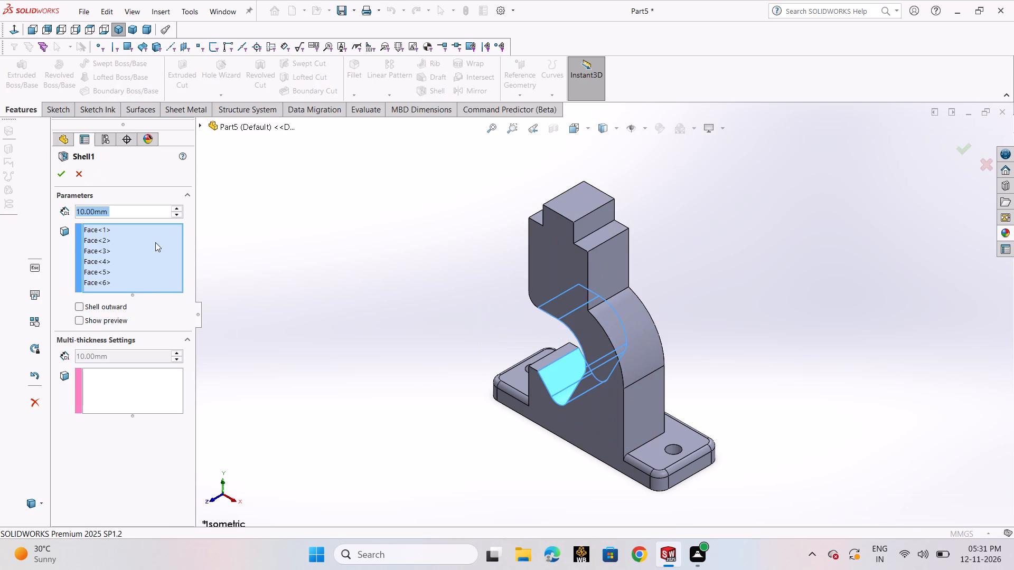
key(8)
key(Return)
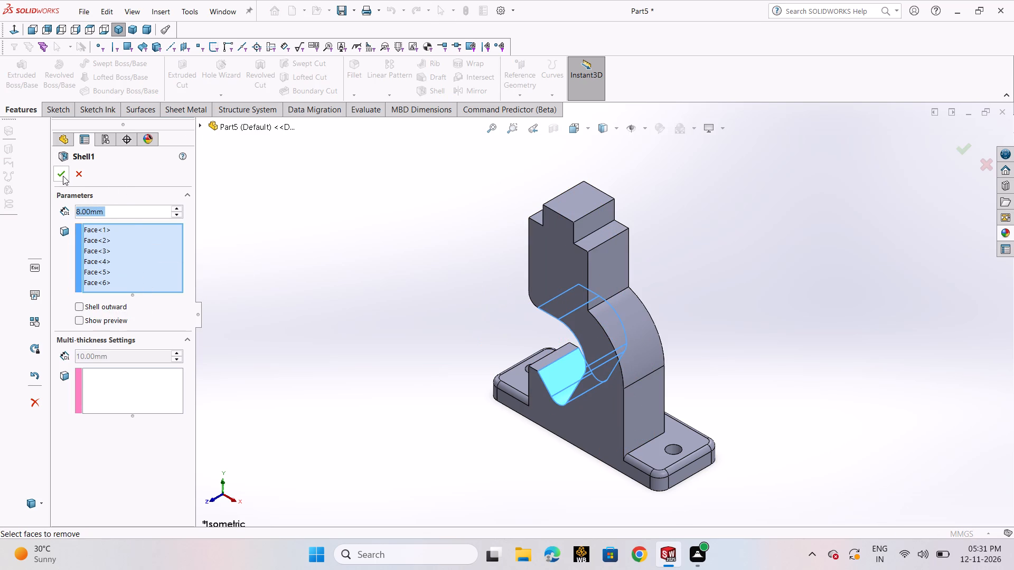
click(63, 176)
click(378, 318)
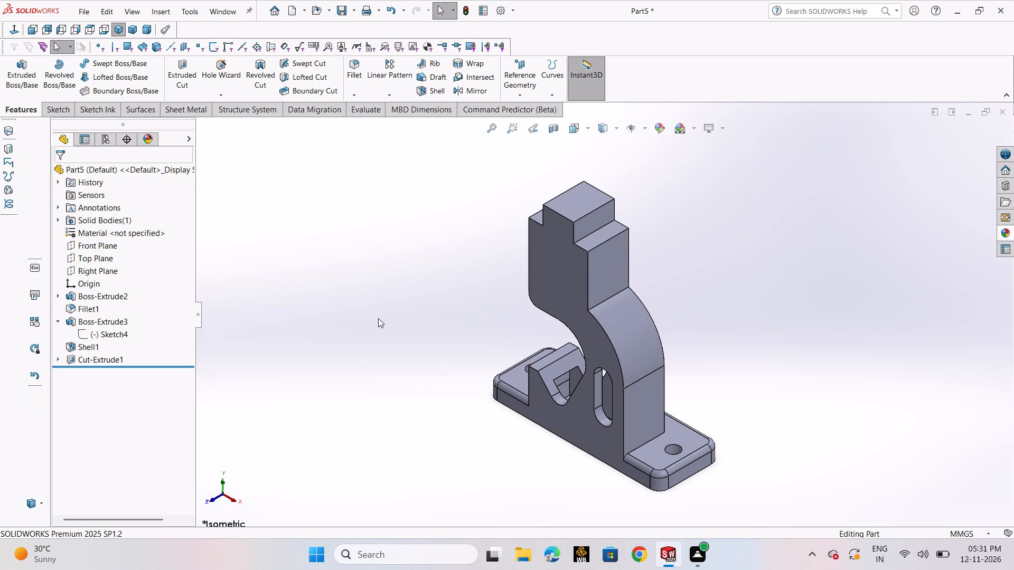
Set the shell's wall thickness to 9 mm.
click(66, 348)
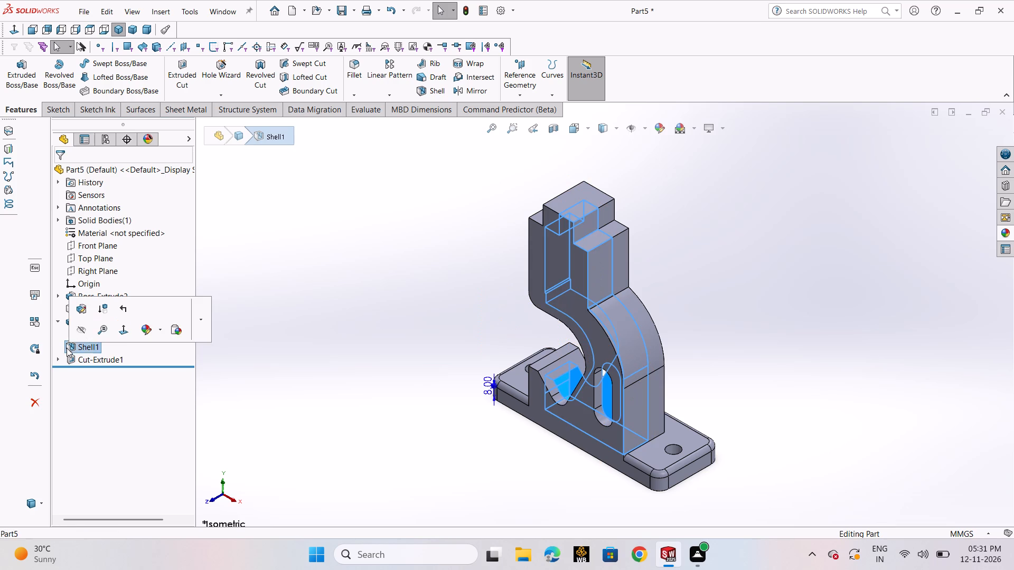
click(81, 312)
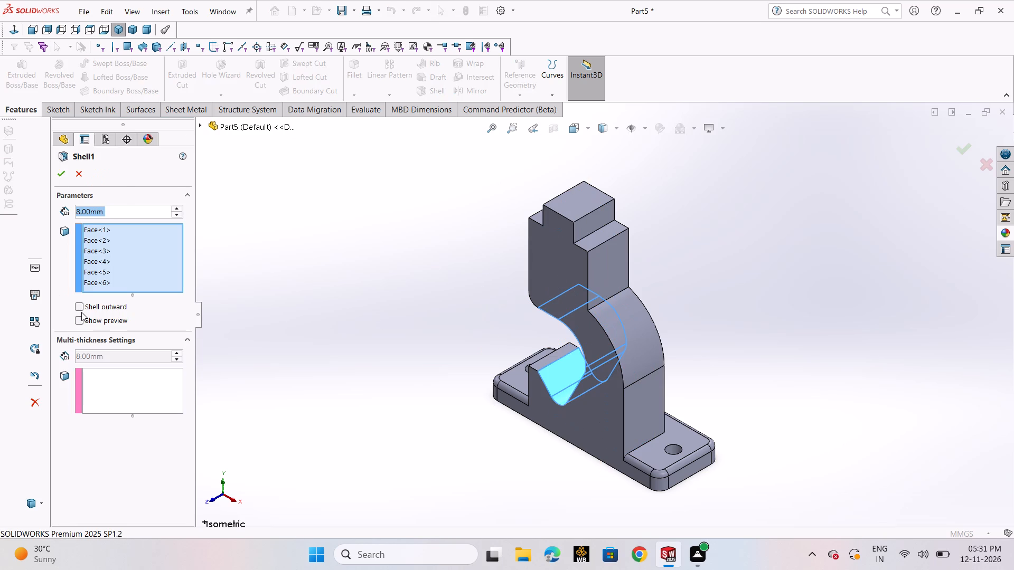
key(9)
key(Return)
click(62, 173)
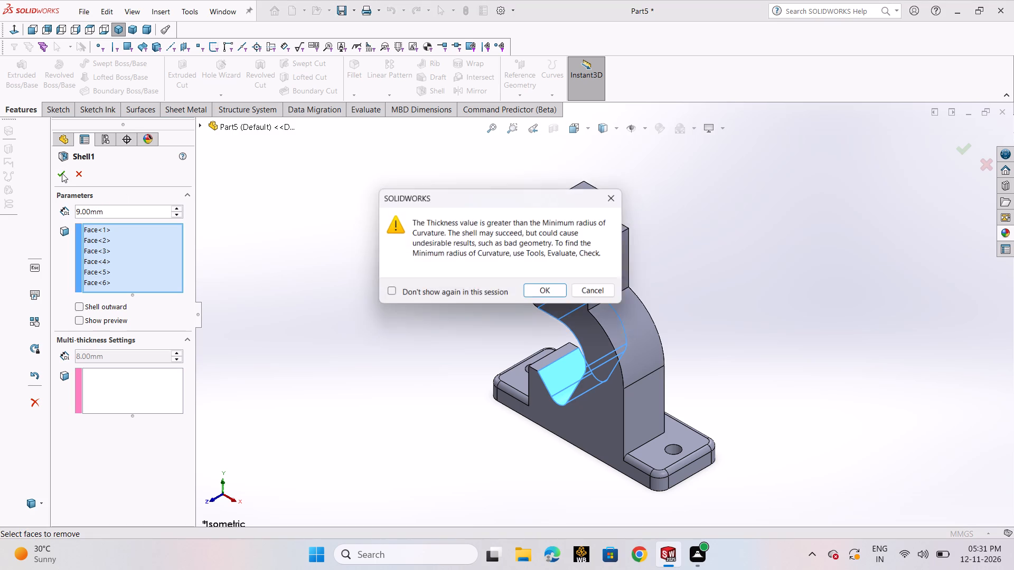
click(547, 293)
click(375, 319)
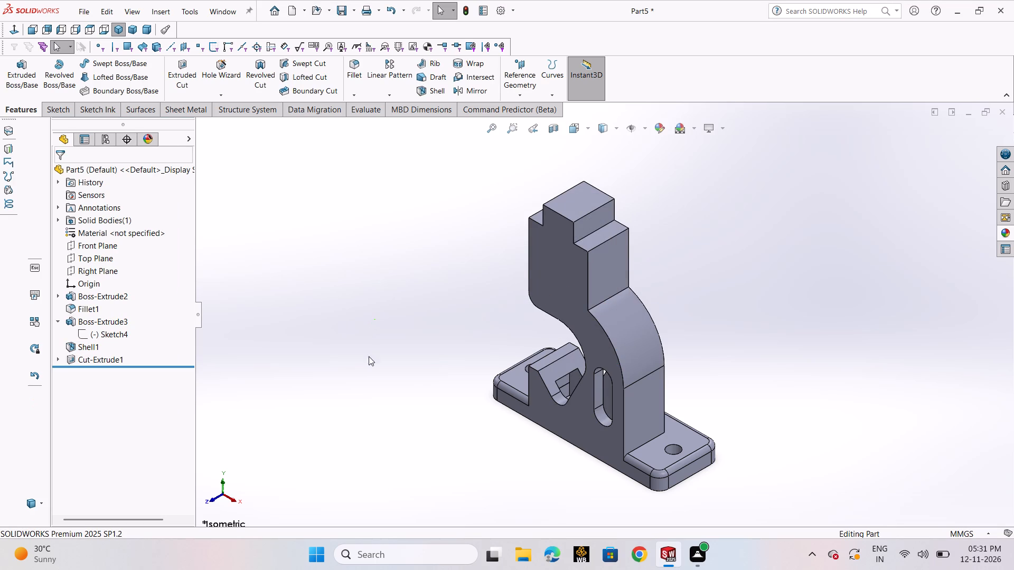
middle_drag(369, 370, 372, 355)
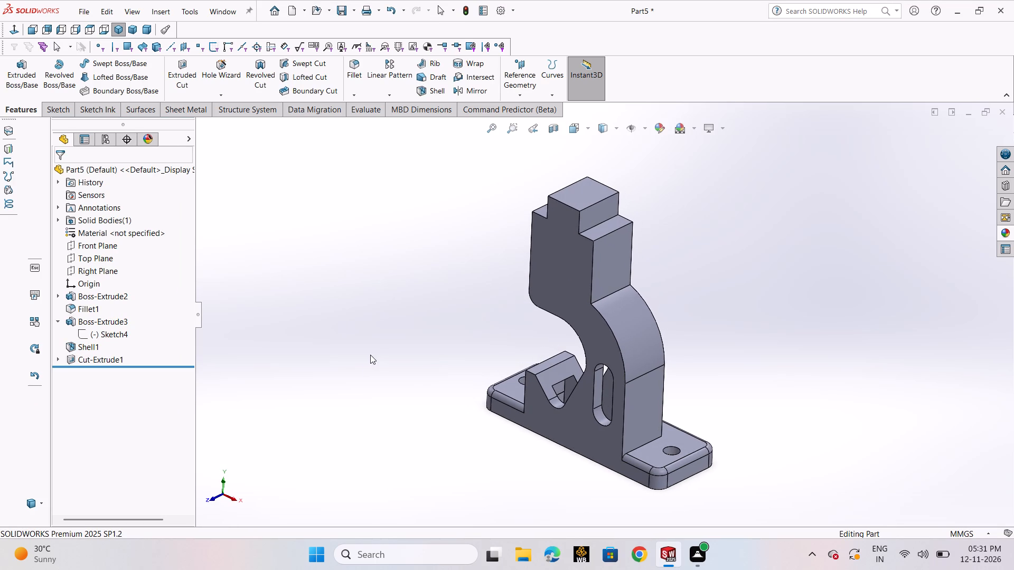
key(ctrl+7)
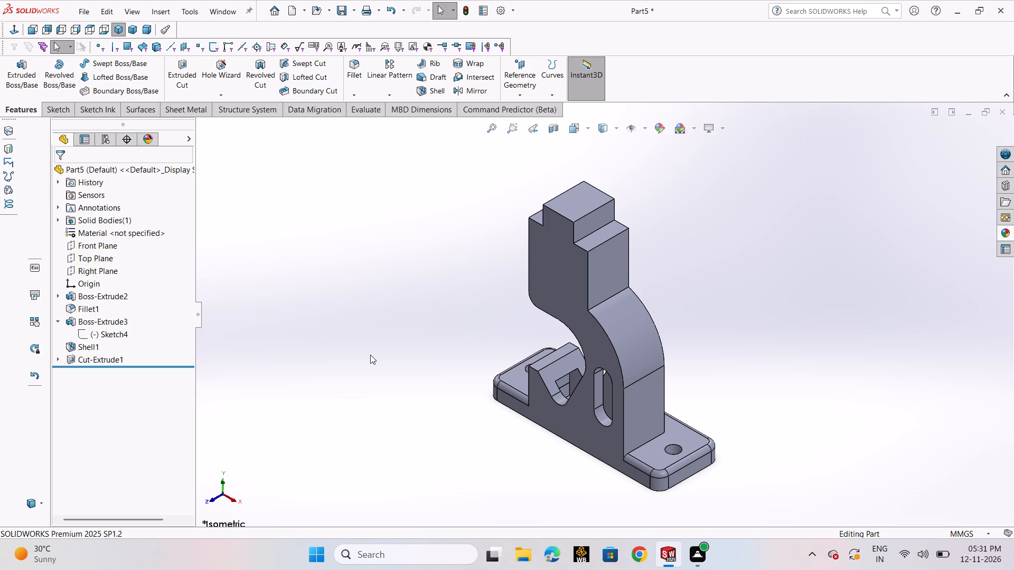
Set the shell's wall thickness to 10 mm.
click(92, 320)
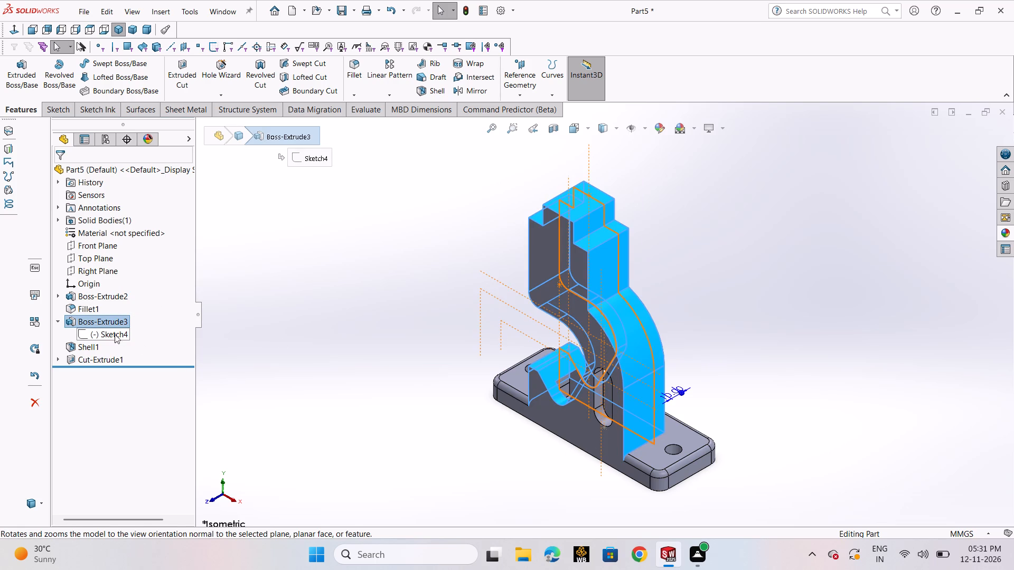
click(101, 348)
click(122, 312)
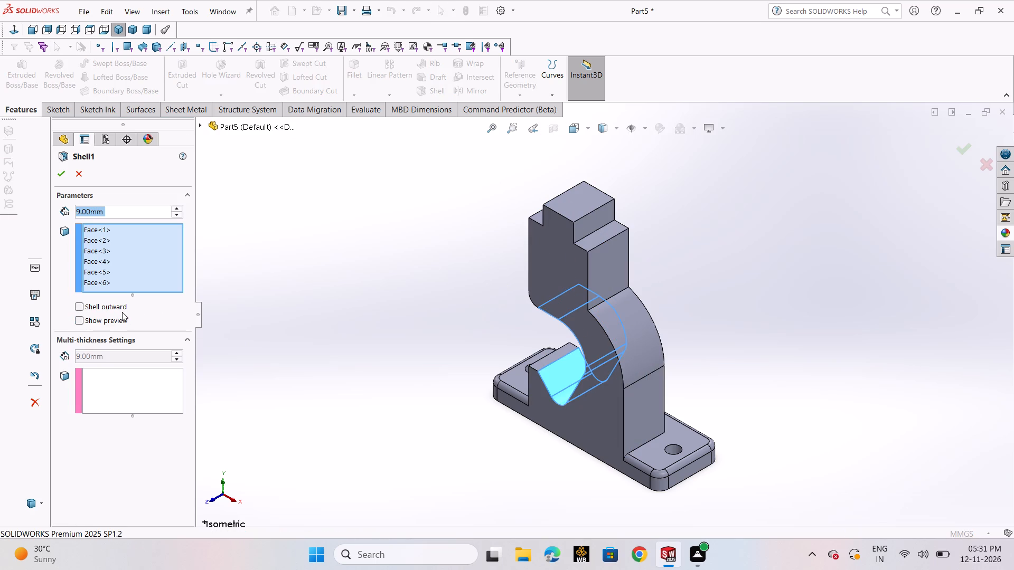
text(10)
key(Return)
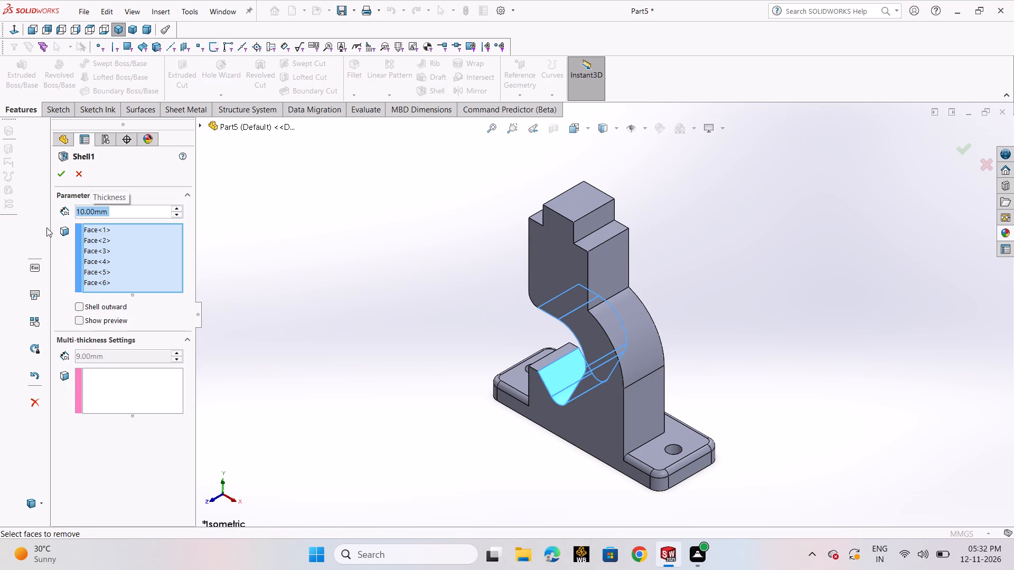
click(60, 170)
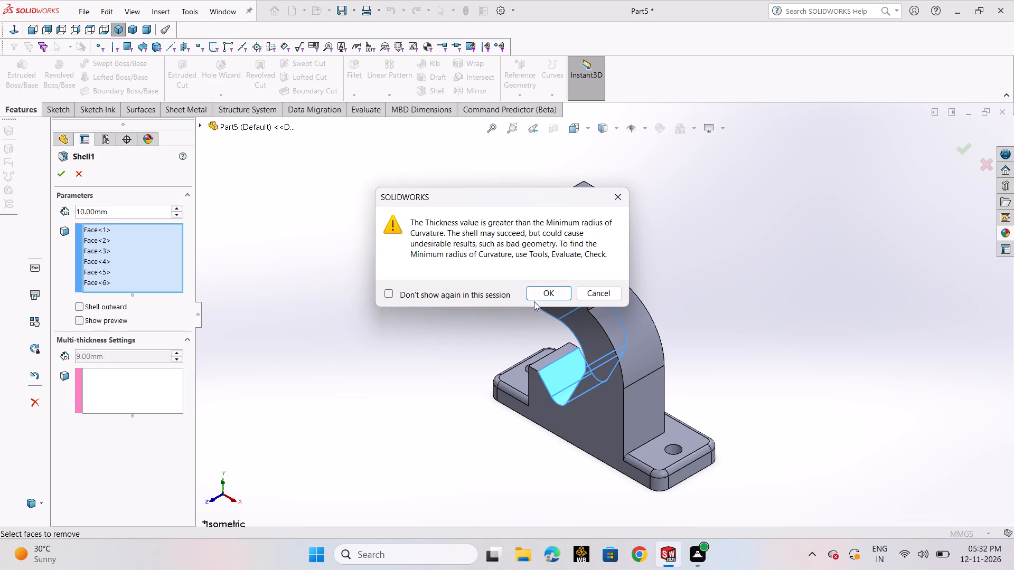
click(536, 296)
click(379, 336)
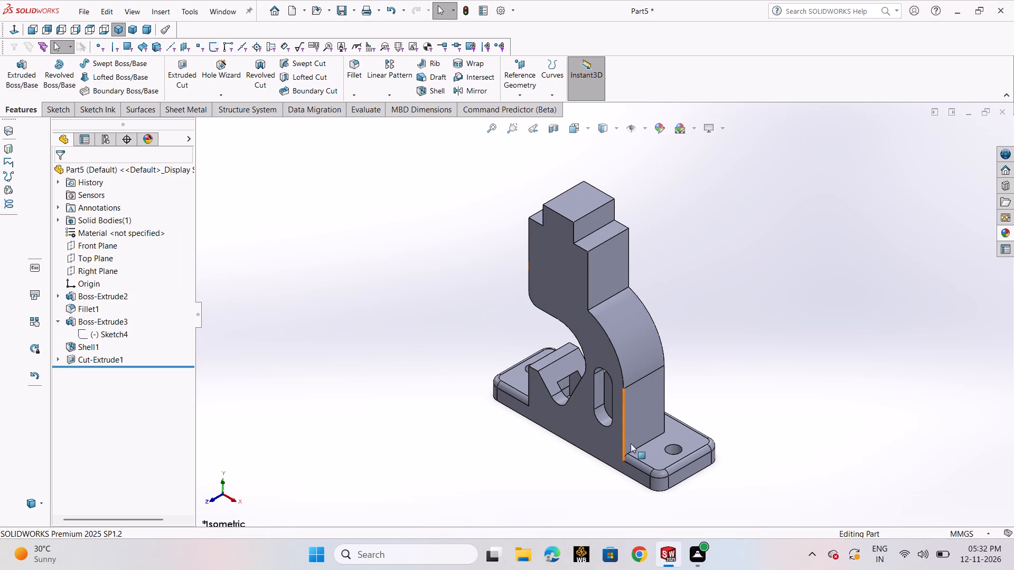
Try to fillet all eight edges of the vertical slot, front and inner loops, with a symmetric 9 mm radius.
scroll(619, 384, down, 1)
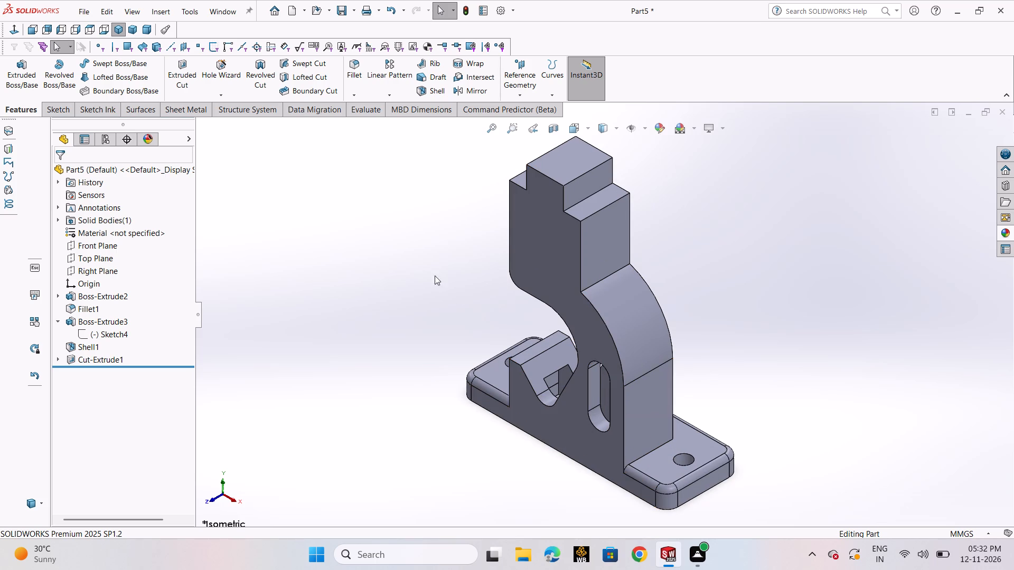
click(356, 85)
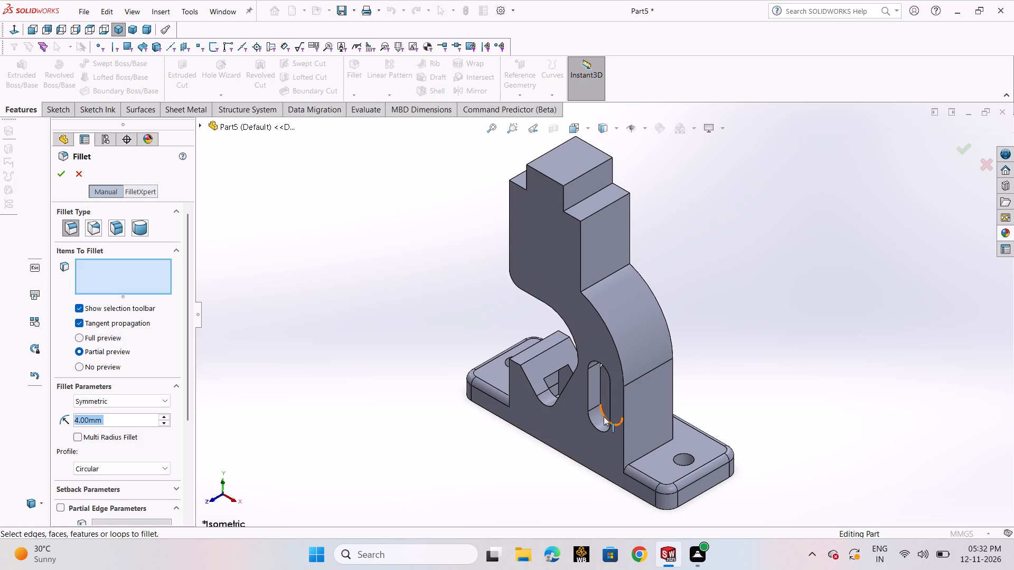
click(603, 416)
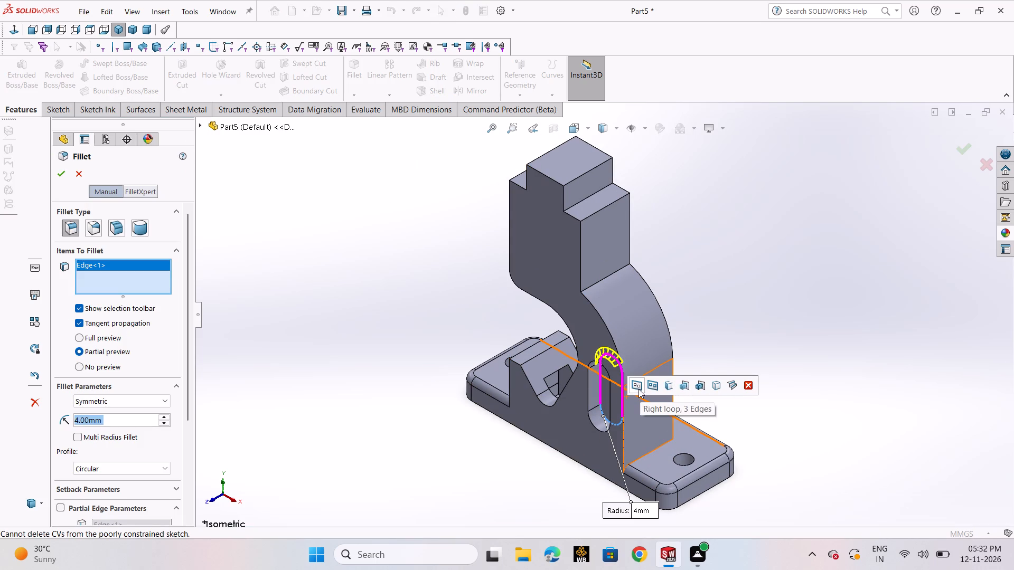
click(653, 387)
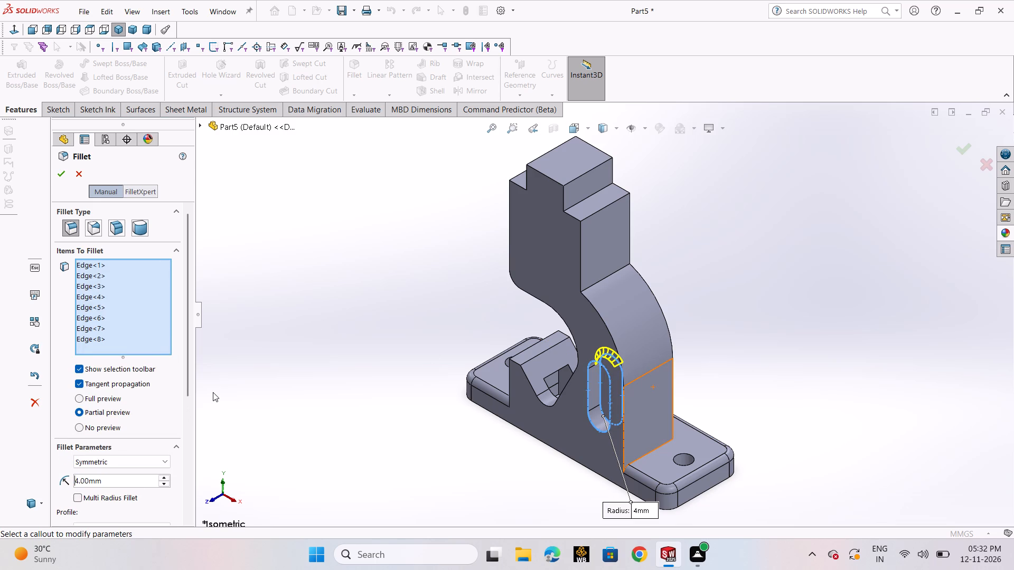
double_click(121, 481)
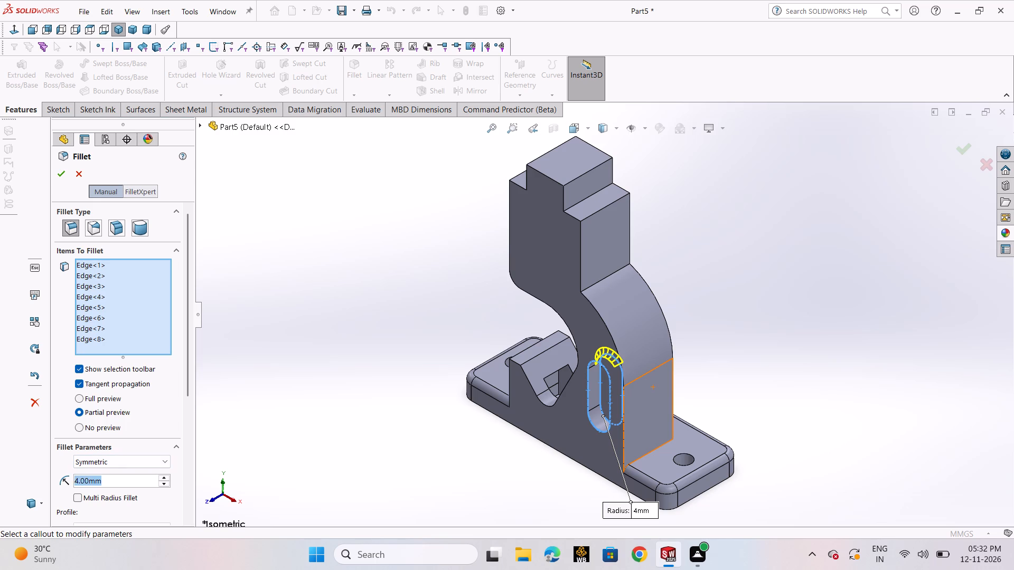
key(9)
key(Return)
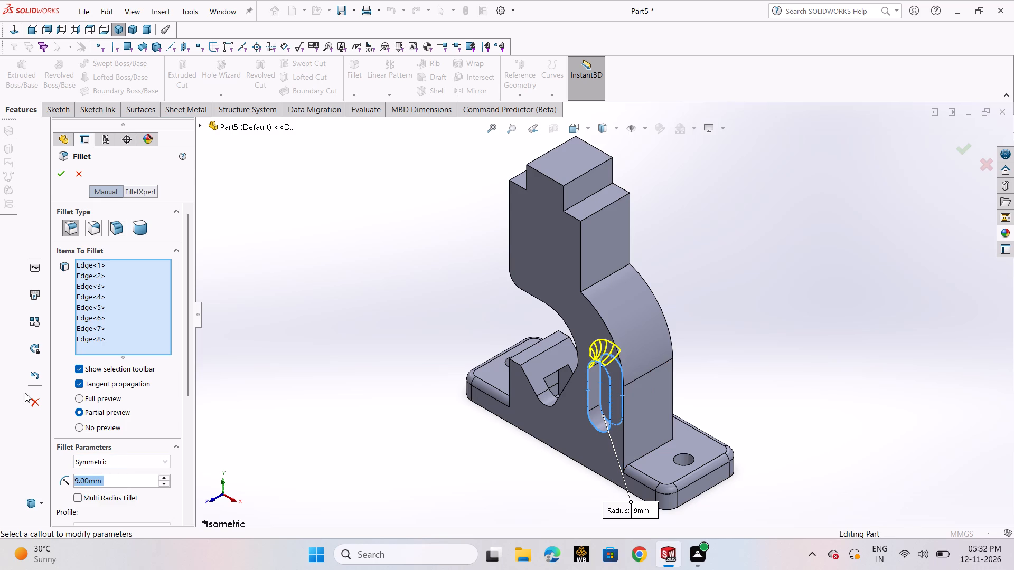
click(57, 177)
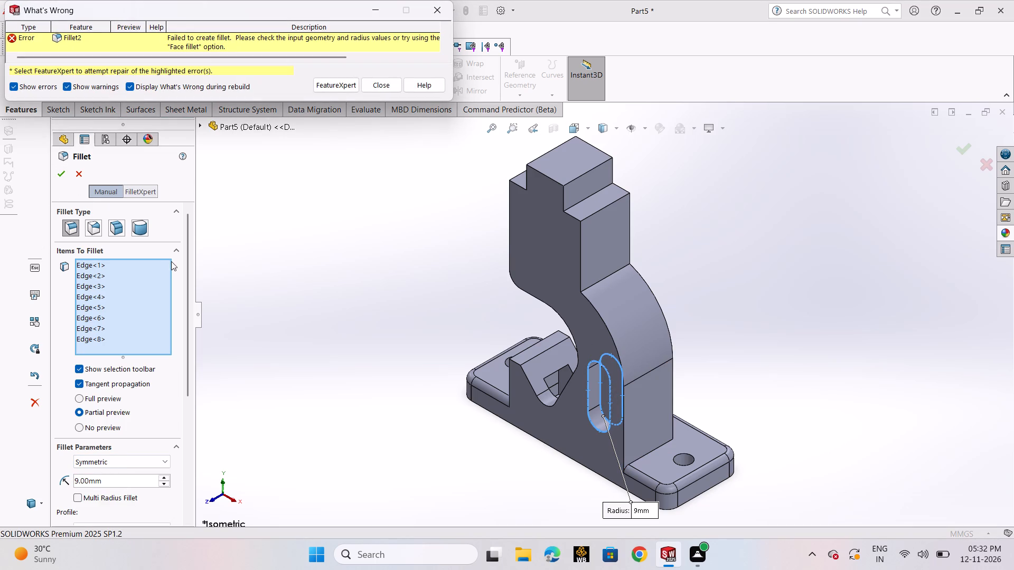
click(374, 89)
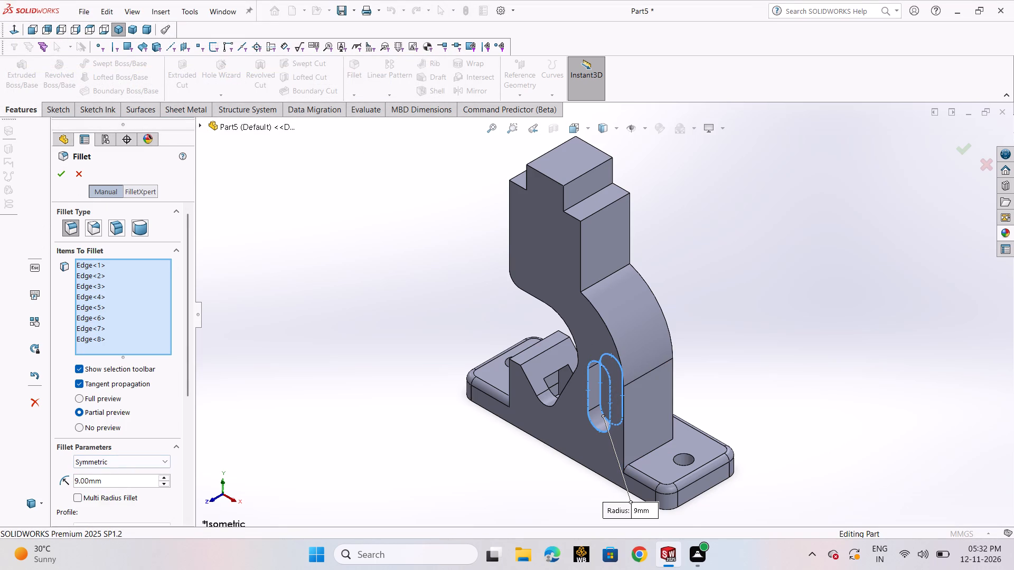
Set the radius to 4 mm and create the fillet on the slot's eight selected edges.
double_click(111, 478)
key(4)
key(Return)
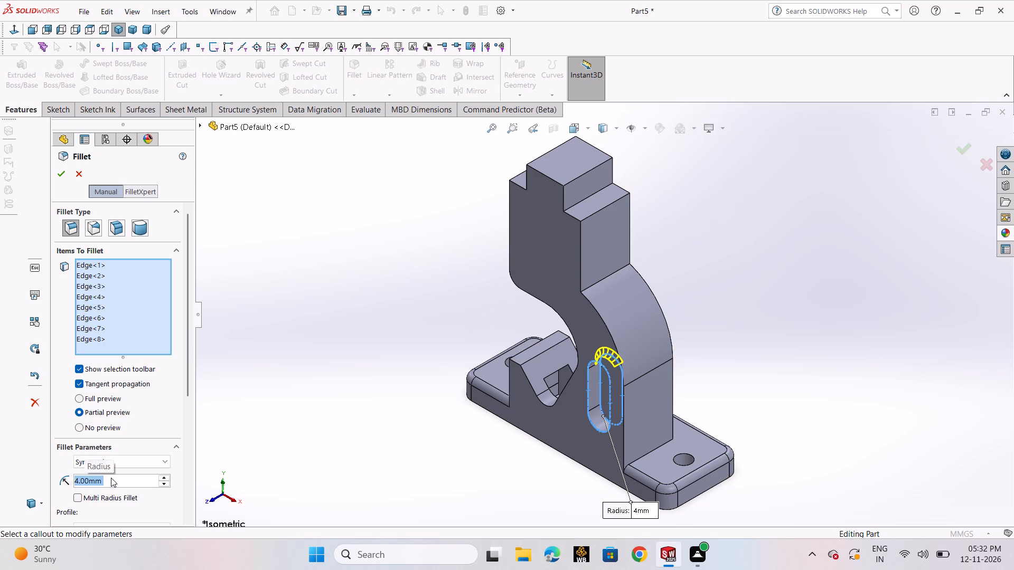
click(60, 173)
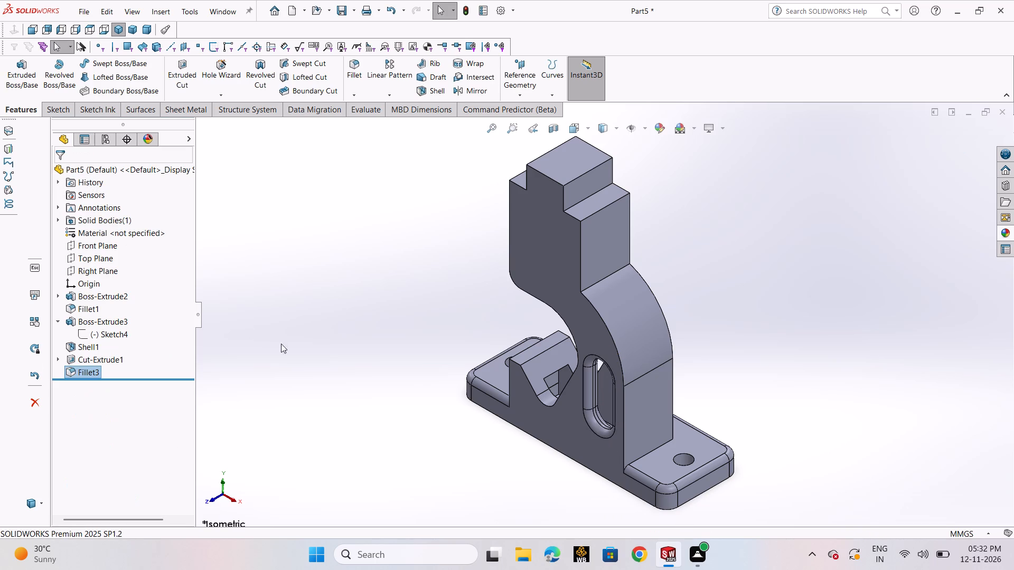
click(322, 354)
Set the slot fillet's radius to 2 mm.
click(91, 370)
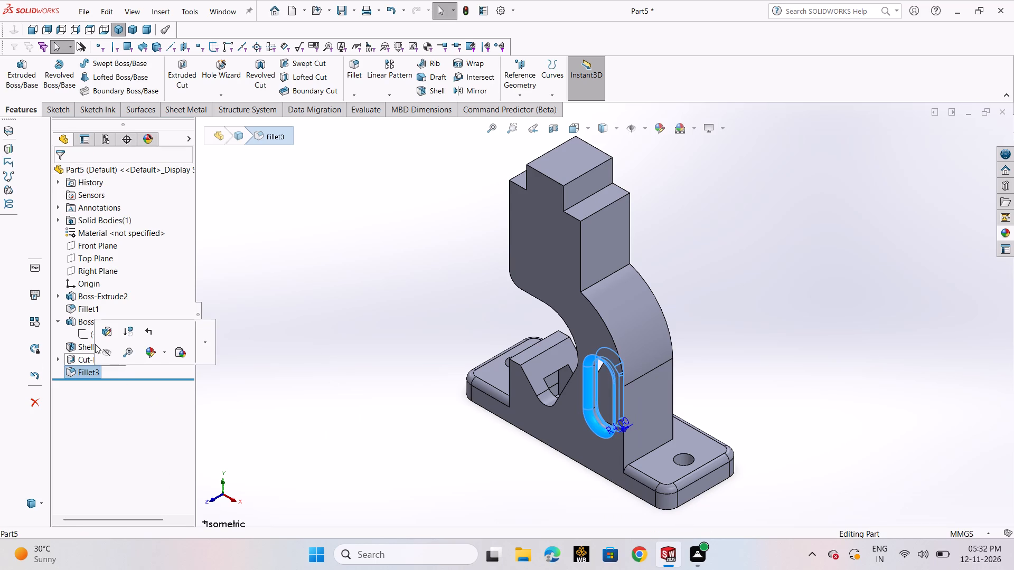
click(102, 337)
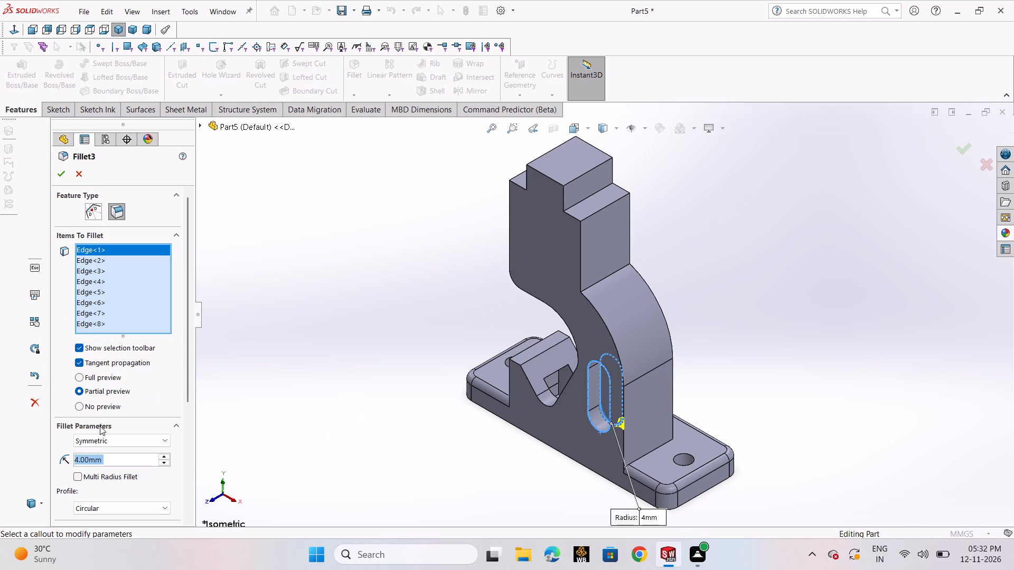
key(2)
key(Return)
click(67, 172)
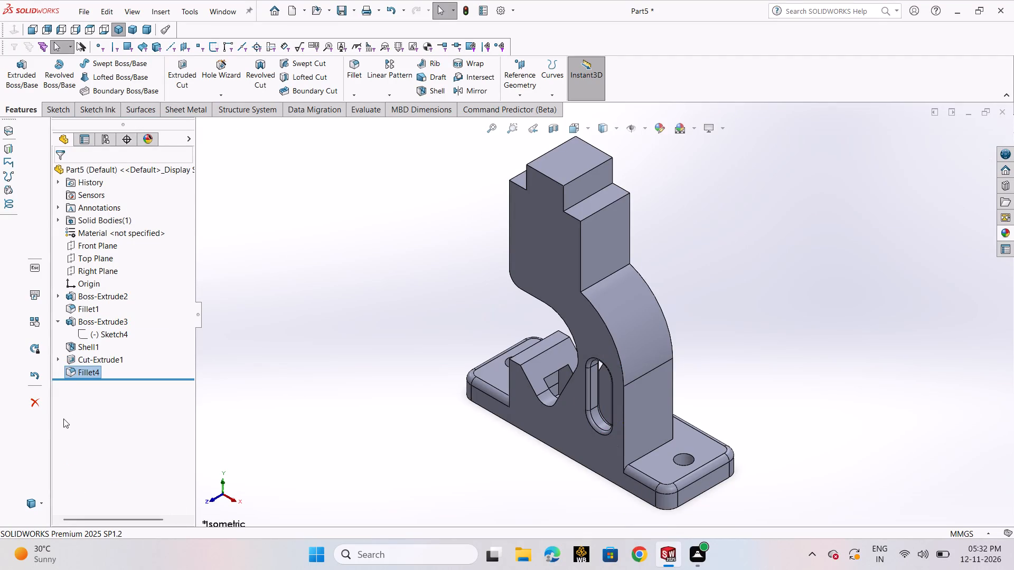
Replace the slot fillet's edge selection with only the inner loop's lower arc edge, using a 4 mm radius.
click(81, 369)
click(96, 329)
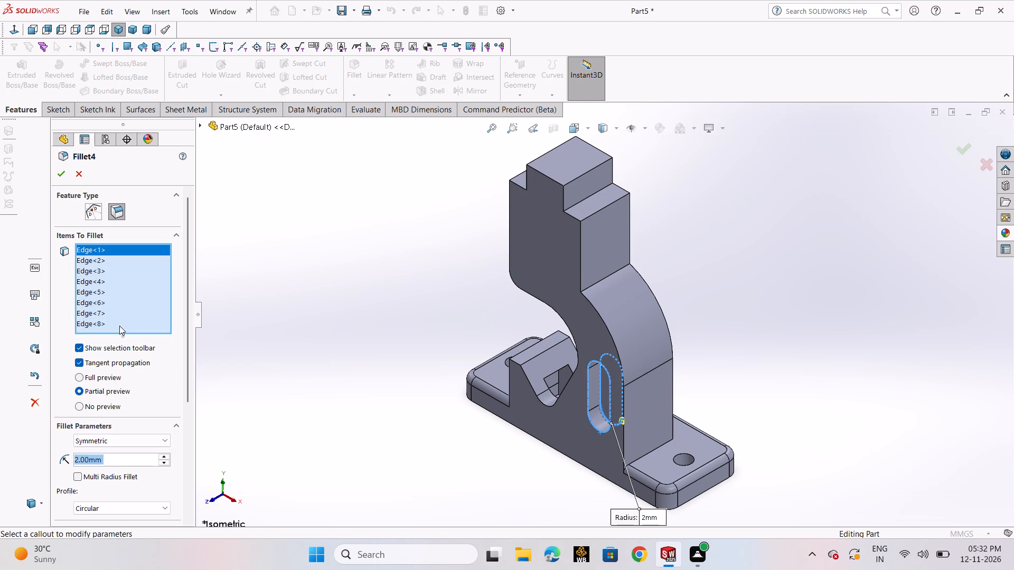
click(119, 325)
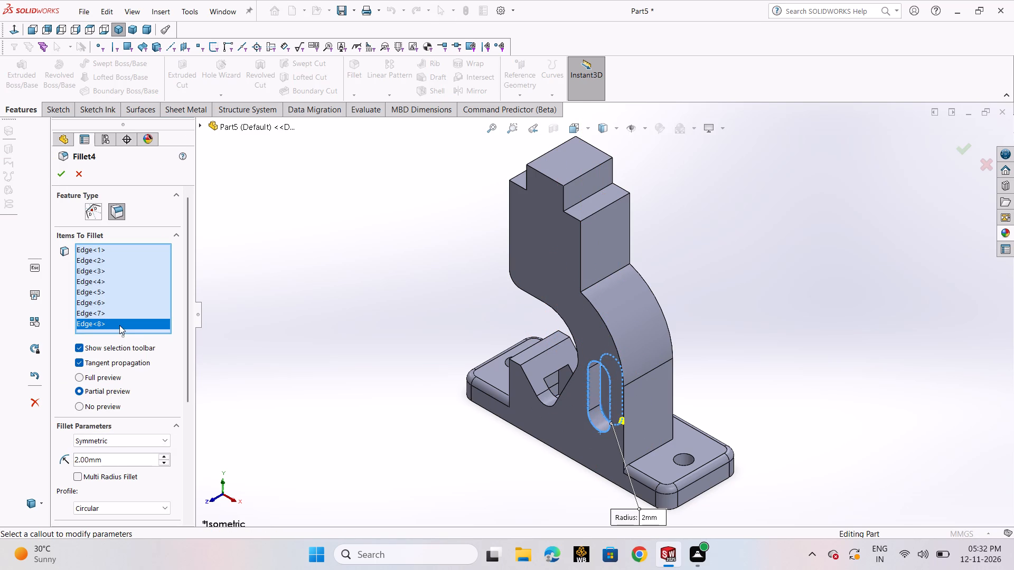
right_click(119, 325)
click(136, 336)
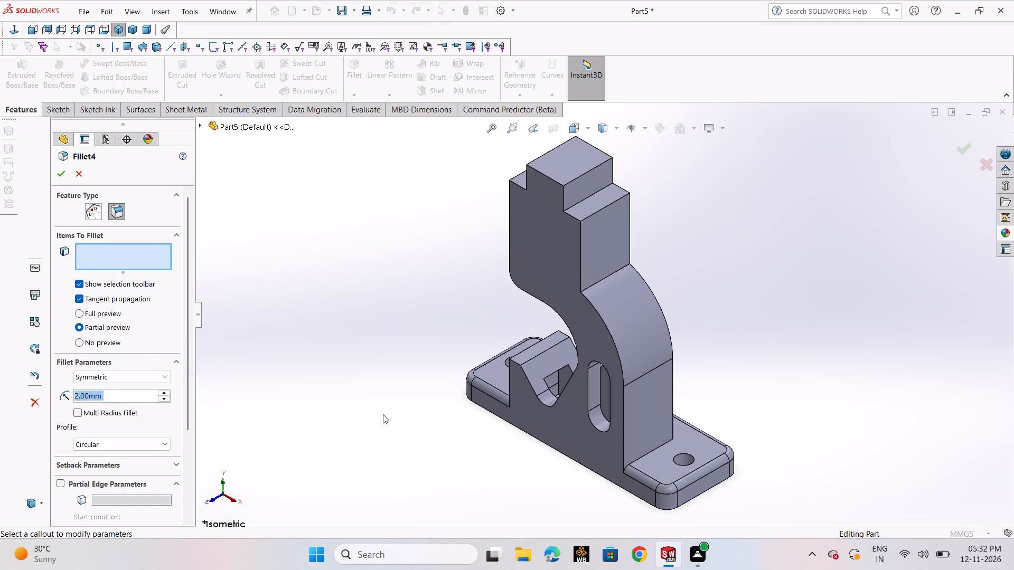
click(603, 414)
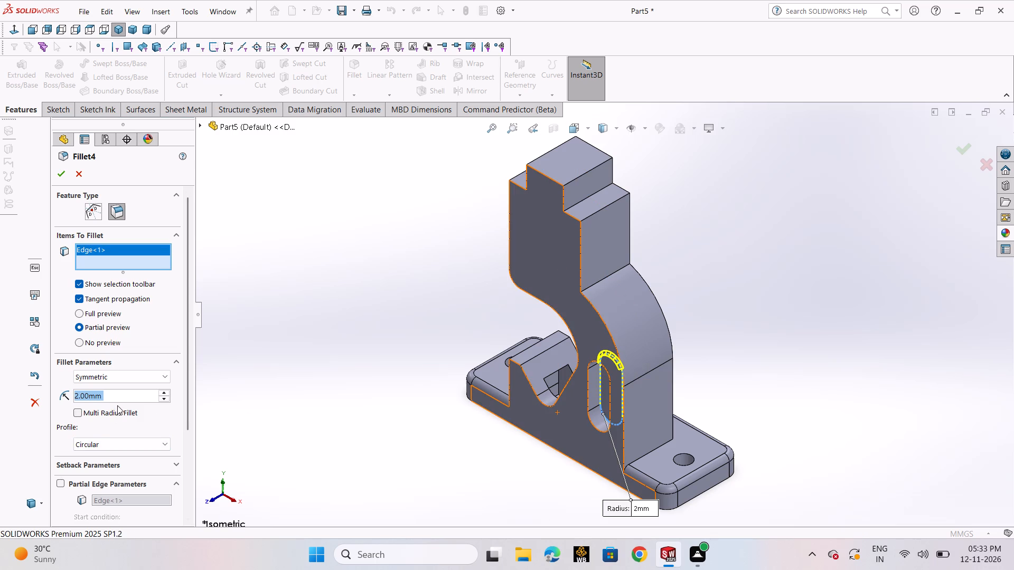
key(4)
key(Return)
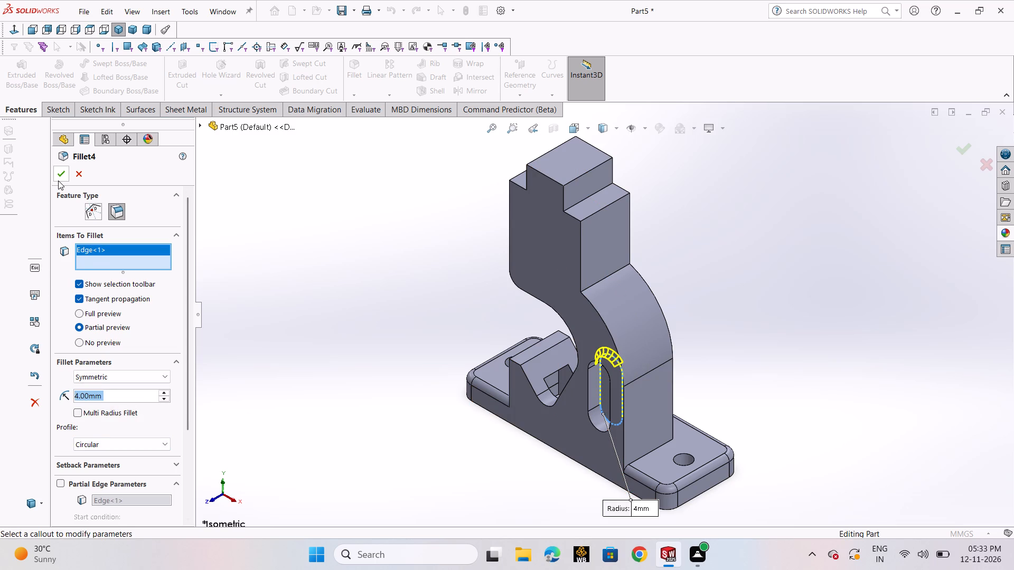
click(58, 180)
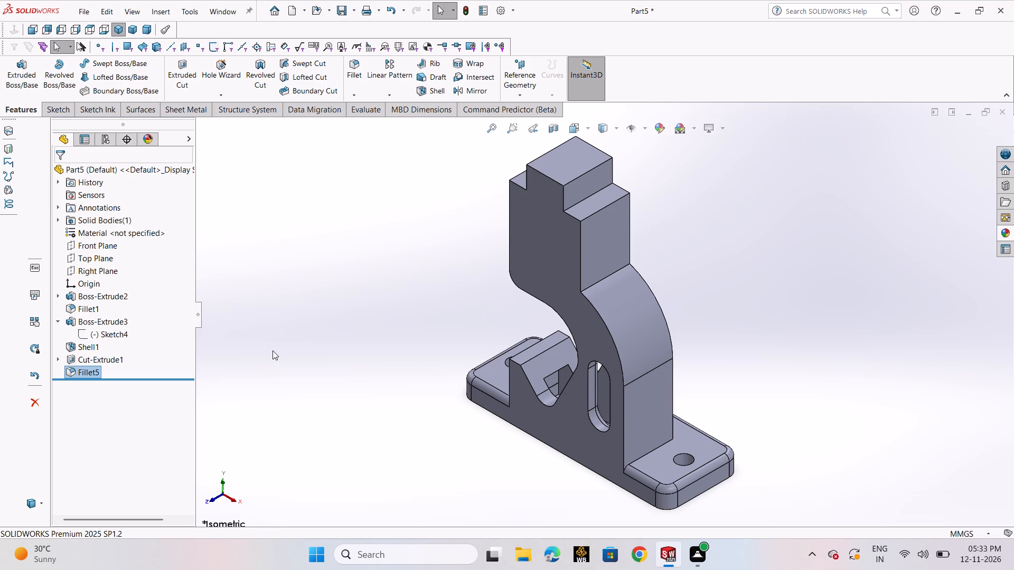
Set the fillet radius on the slot's inner edge to 5 mm.
click(76, 373)
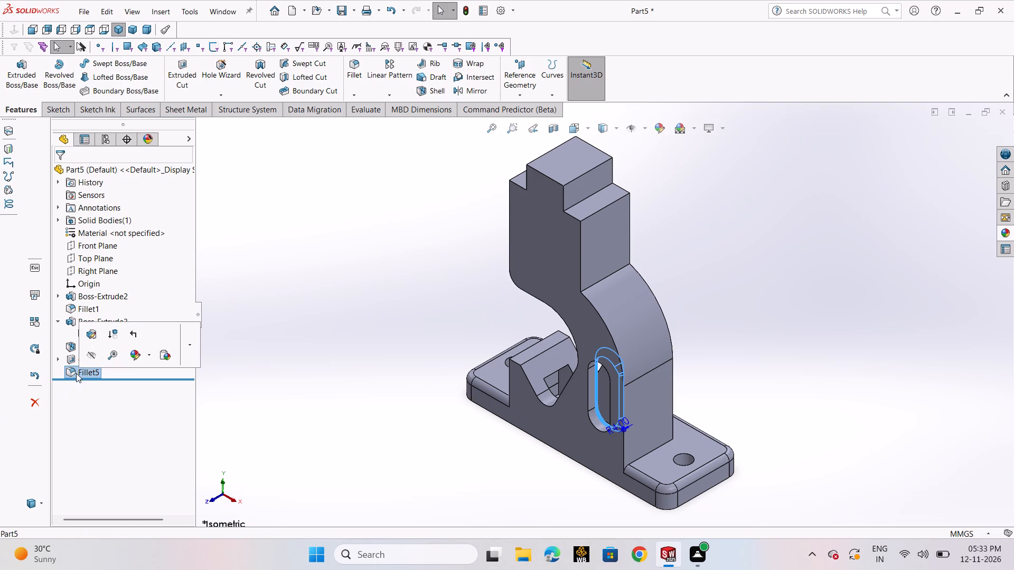
click(88, 338)
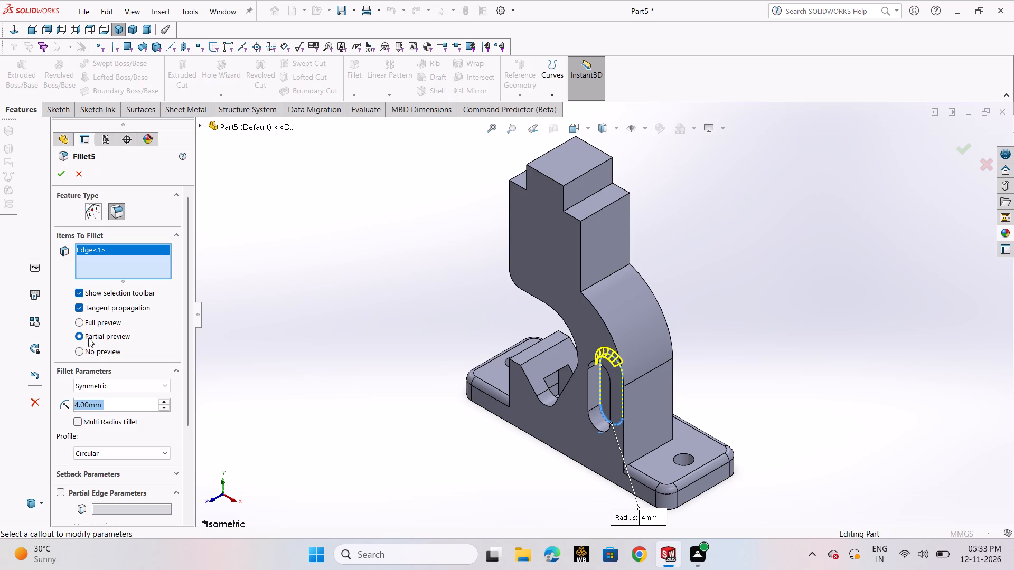
key(5)
key(Return)
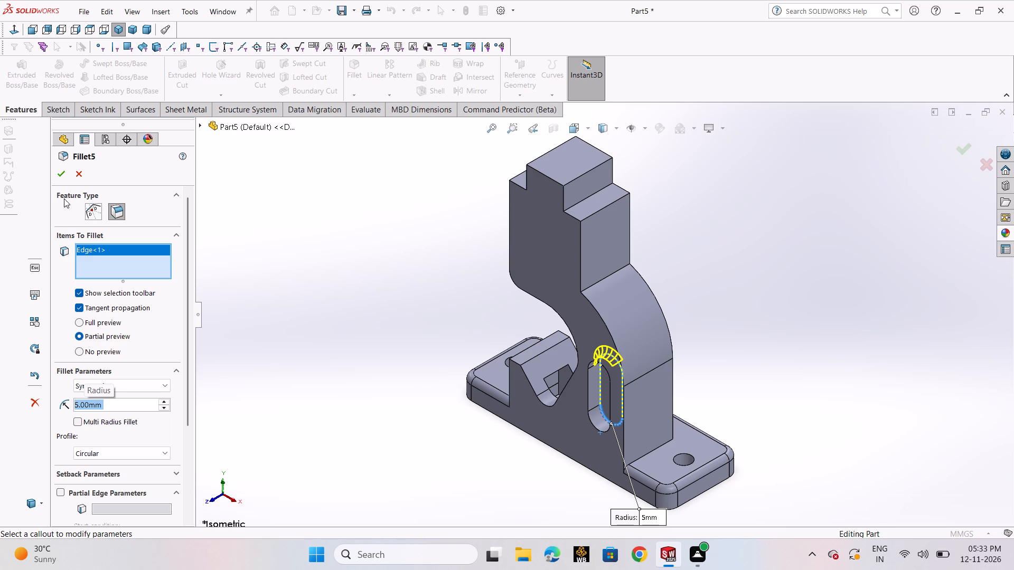
click(54, 175)
click(307, 424)
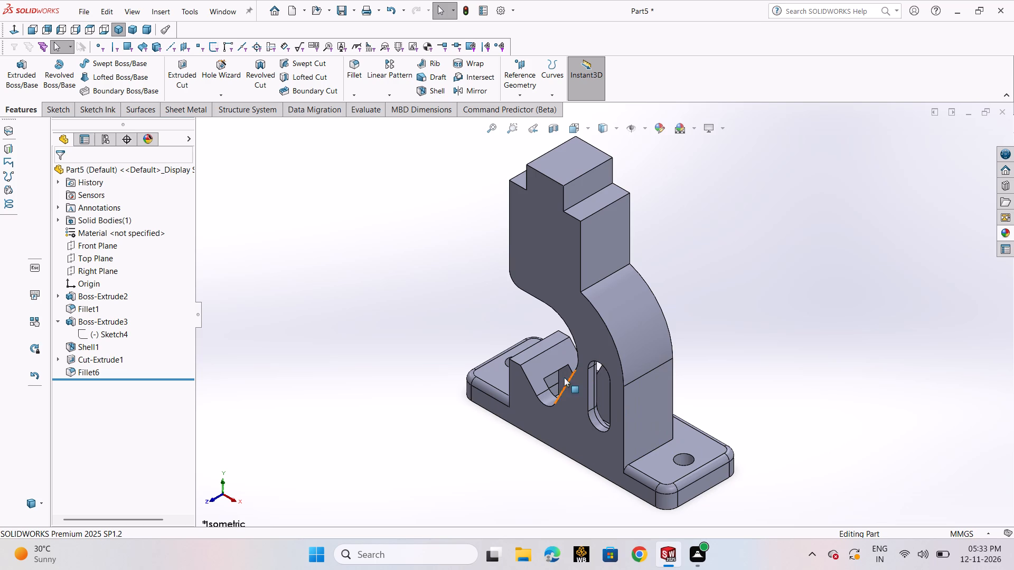
Start a new sketch on the narrow flat top face of the upright's lower lip, below the arc.
click(543, 348)
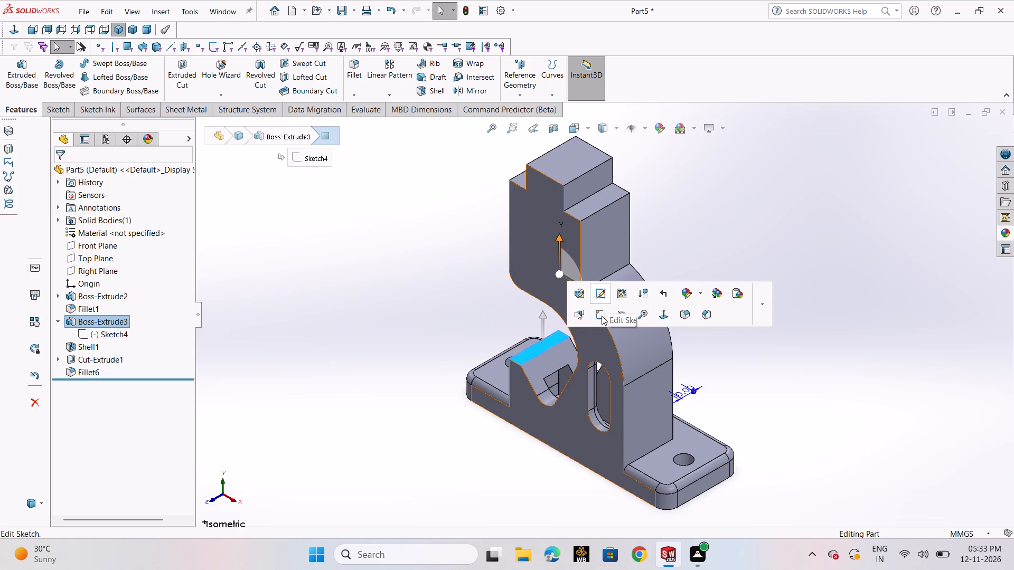
click(602, 316)
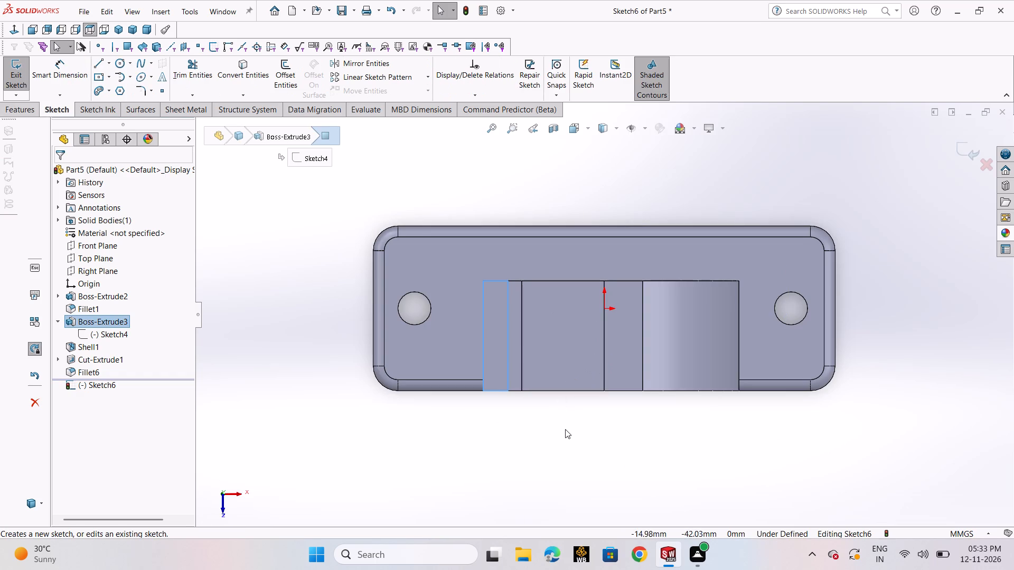
middle_drag(566, 430, 562, 351)
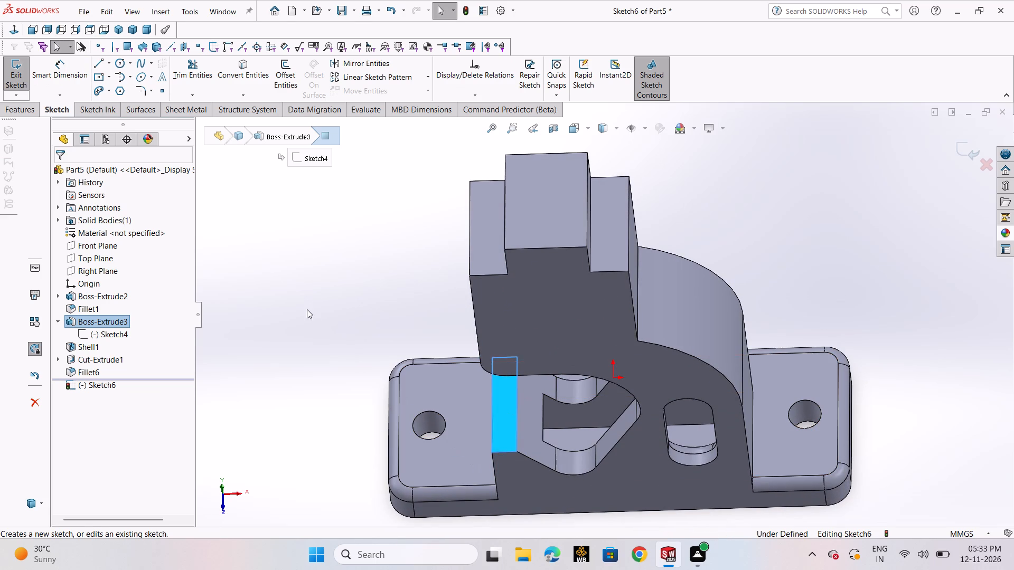
click(307, 309)
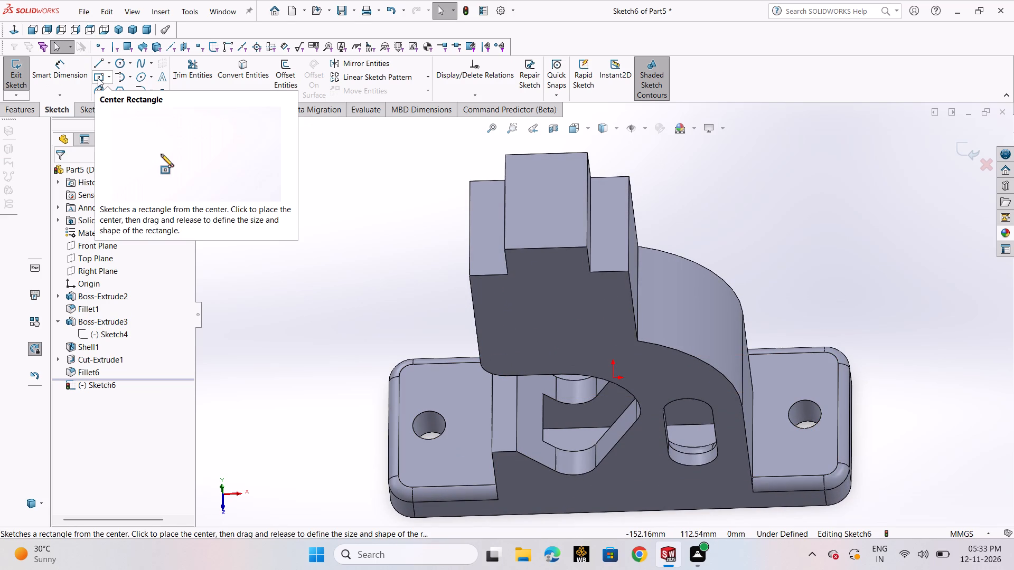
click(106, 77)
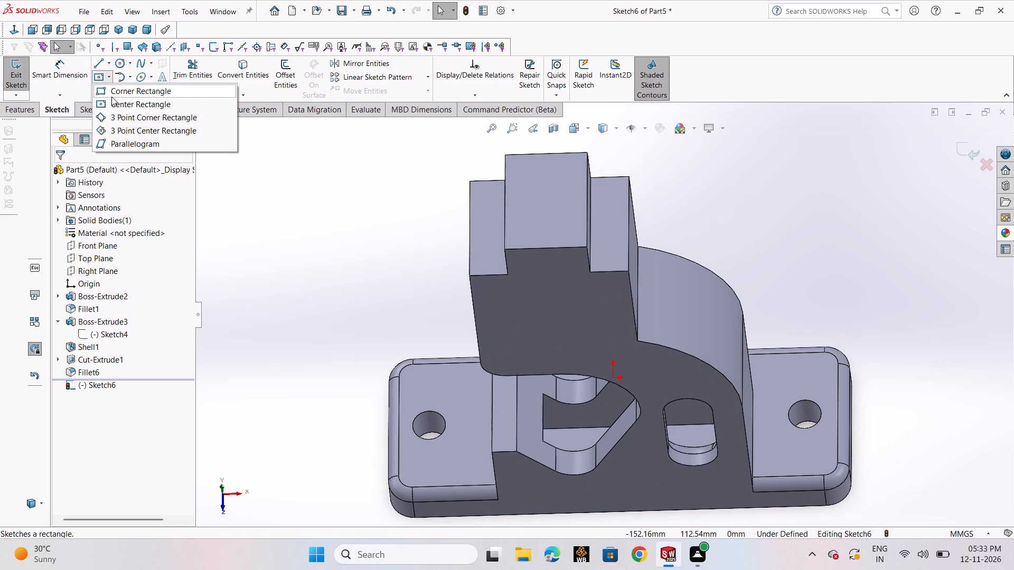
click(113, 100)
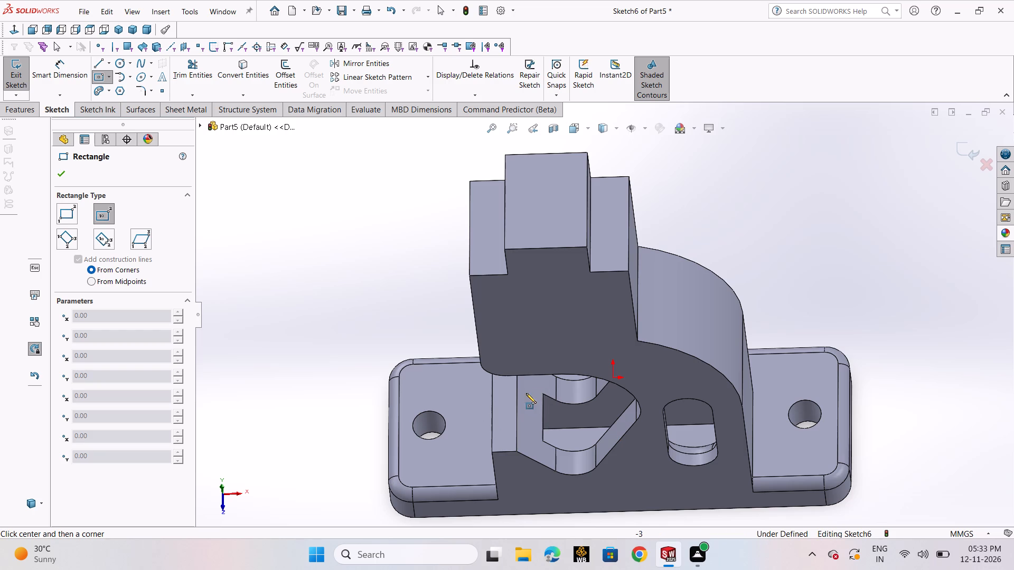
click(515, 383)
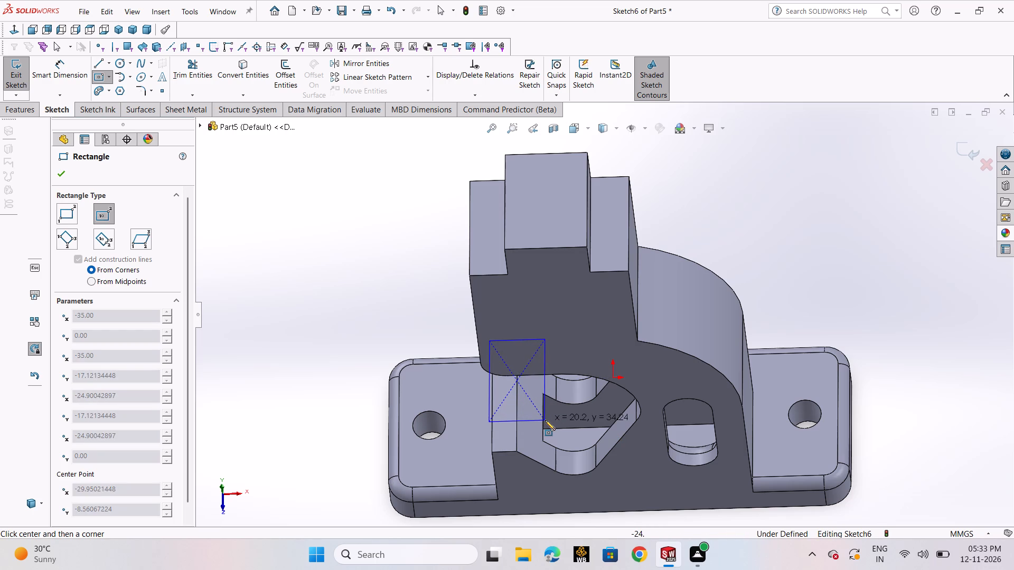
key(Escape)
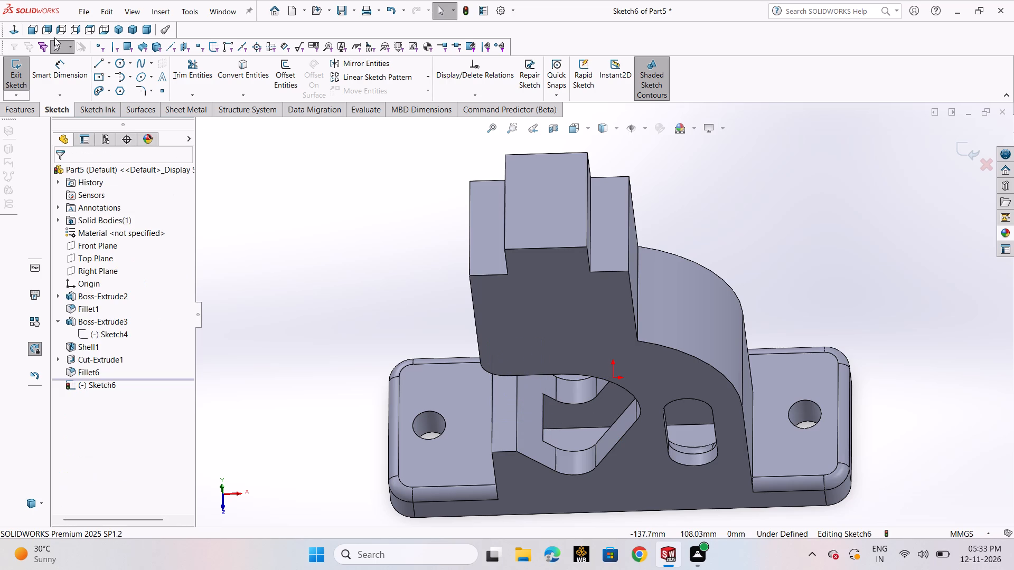
Sketch a corner rectangle with sides about 15.5 mm long, from the opening's rear inner corner to the lip's top face edge.
click(109, 77)
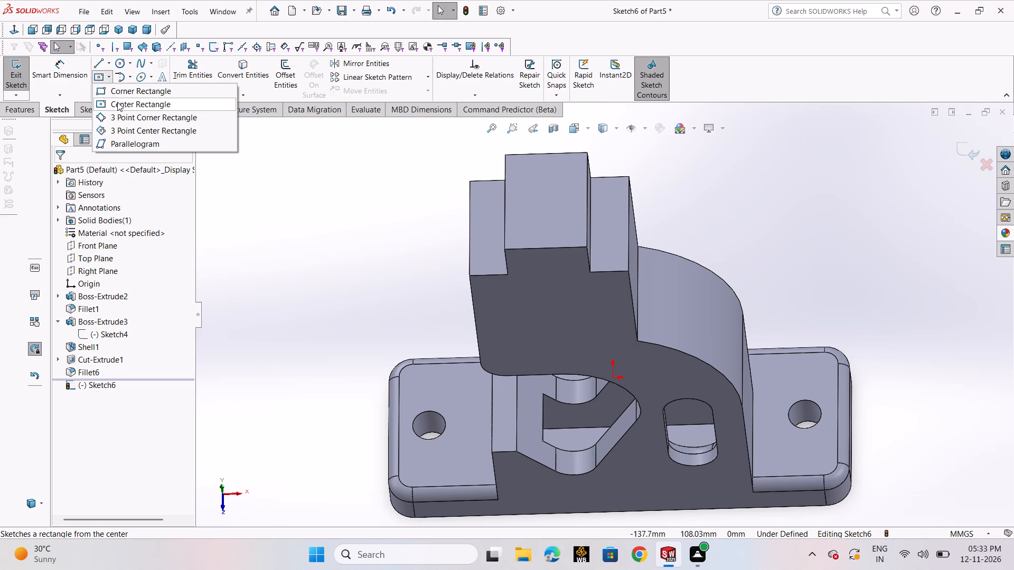
click(123, 91)
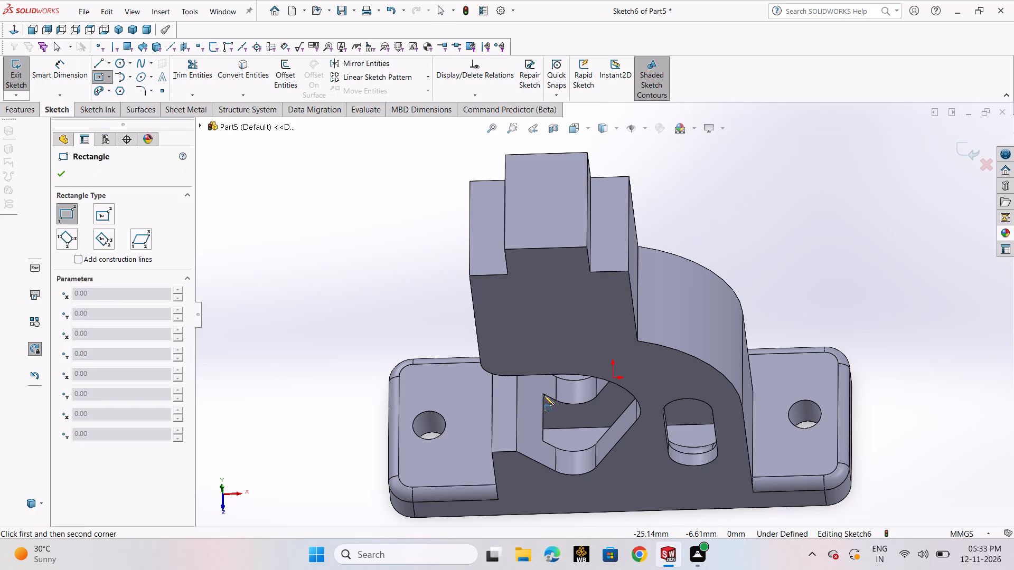
scroll(545, 398, down, 5)
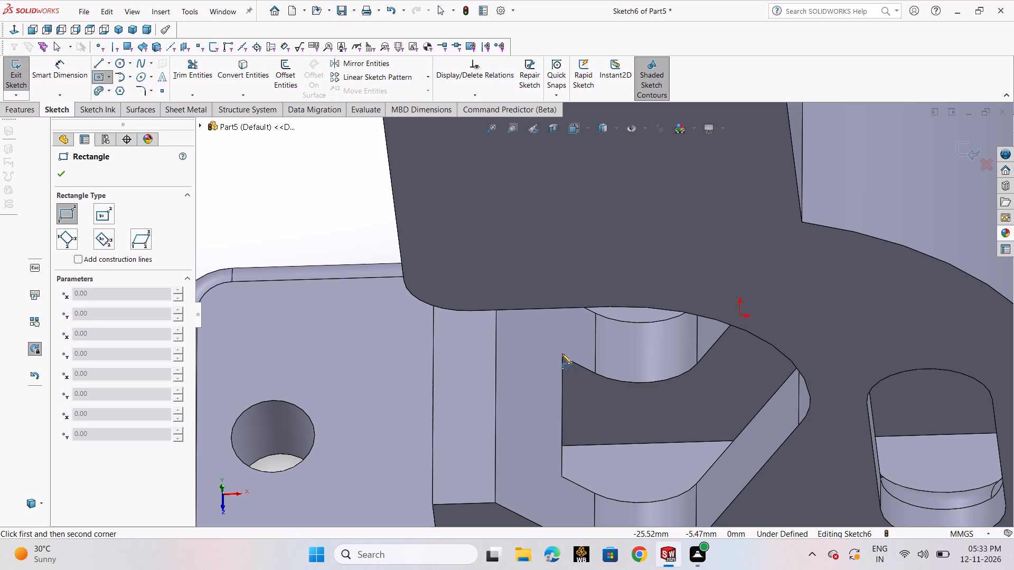
click(563, 355)
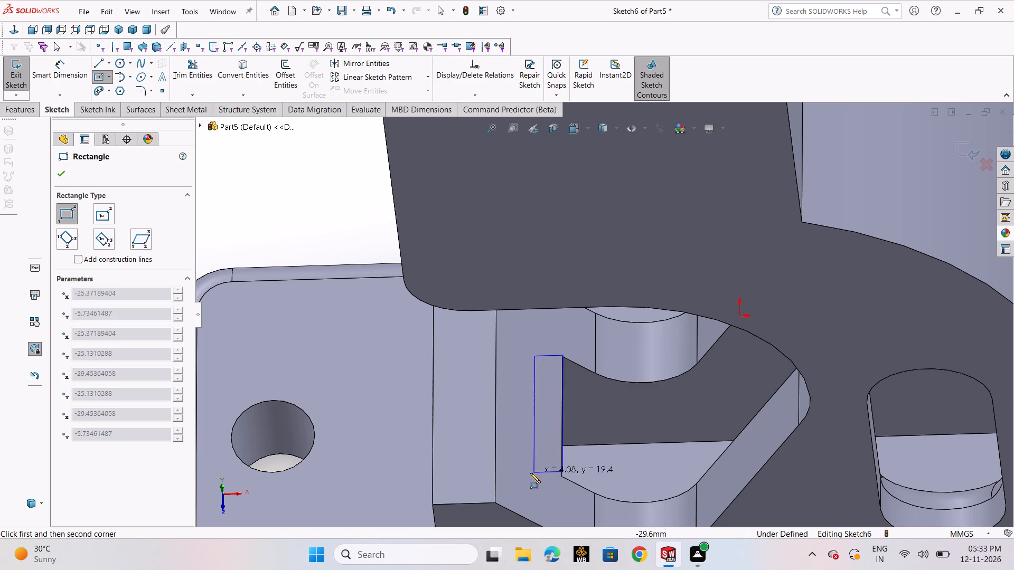
click(495, 450)
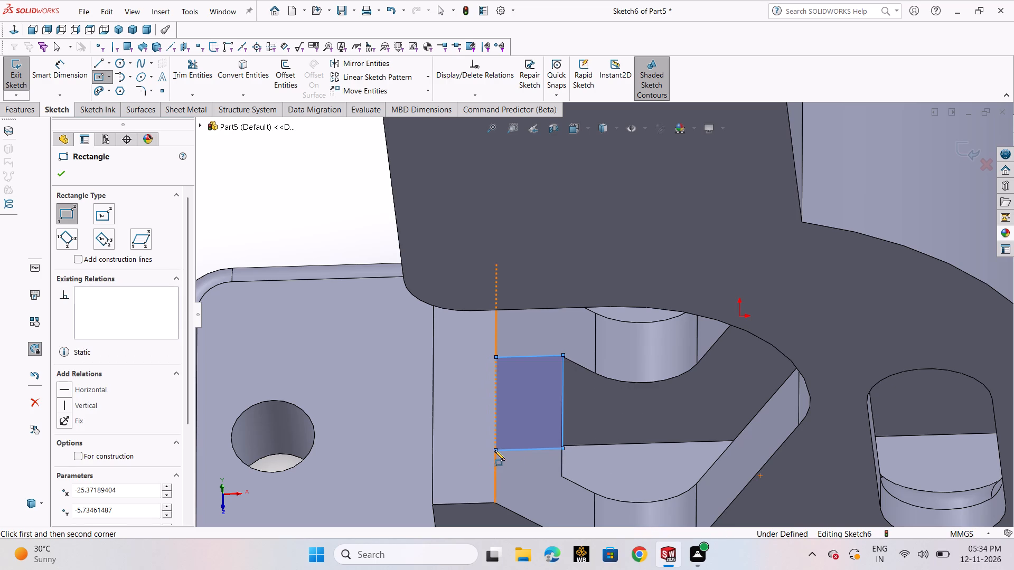
right_click(495, 450)
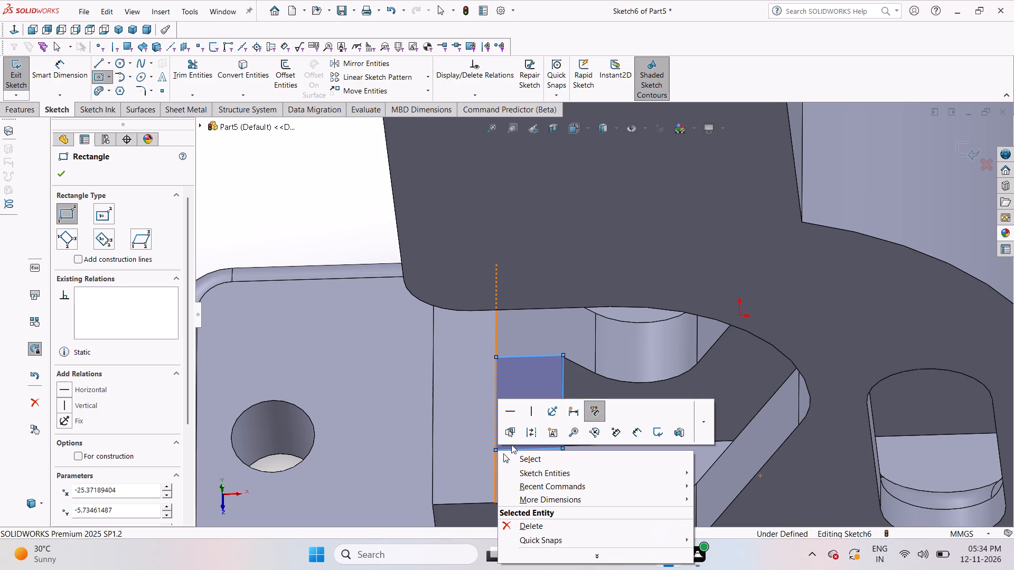
click(522, 457)
Add a Vertical relation between the rectangle's front corner nearest the opening and the opening's front vertex.
scroll(571, 429, down, 2)
scroll(571, 438, up, 2)
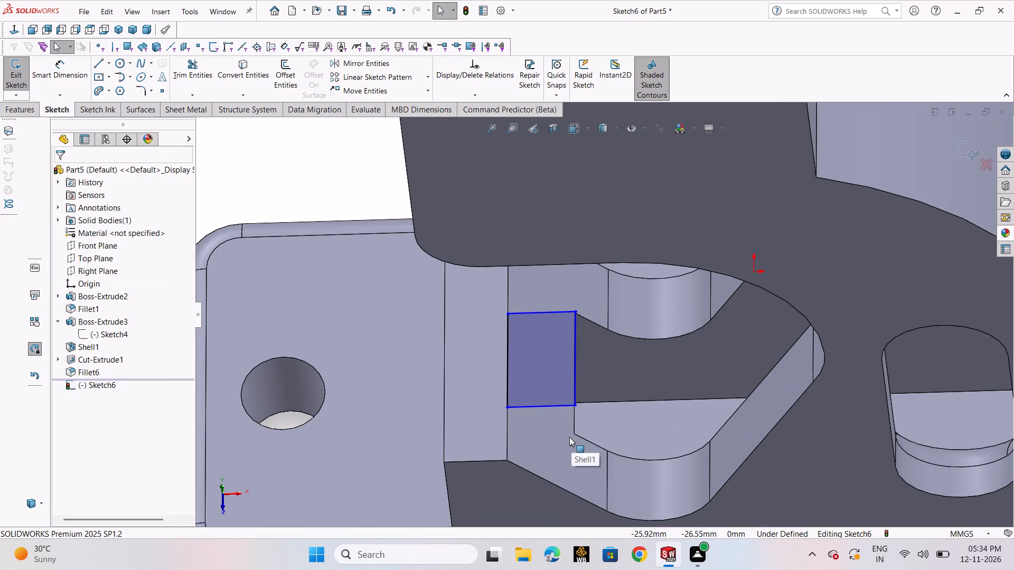
middle_drag(560, 434, 552, 434)
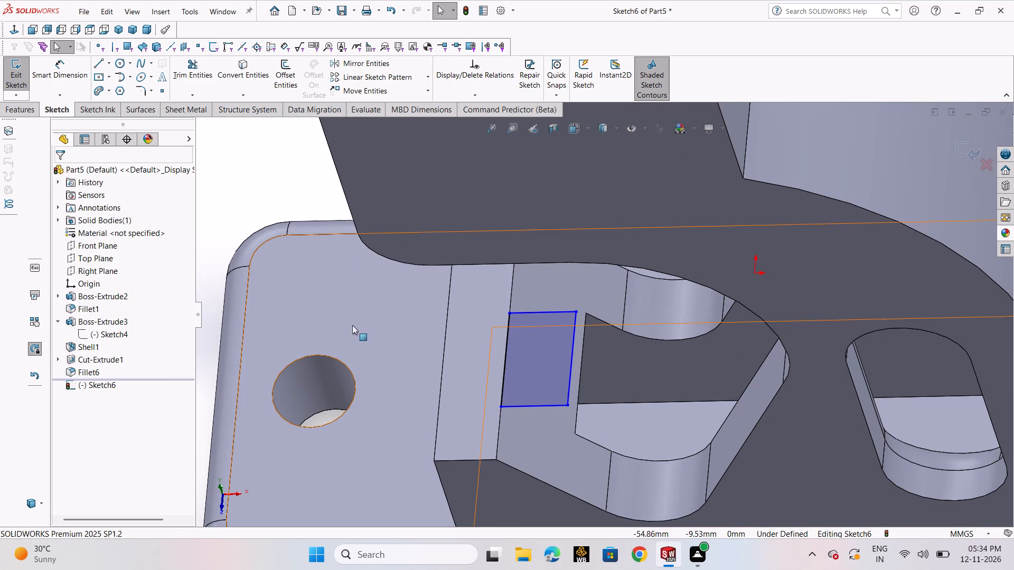
click(224, 185)
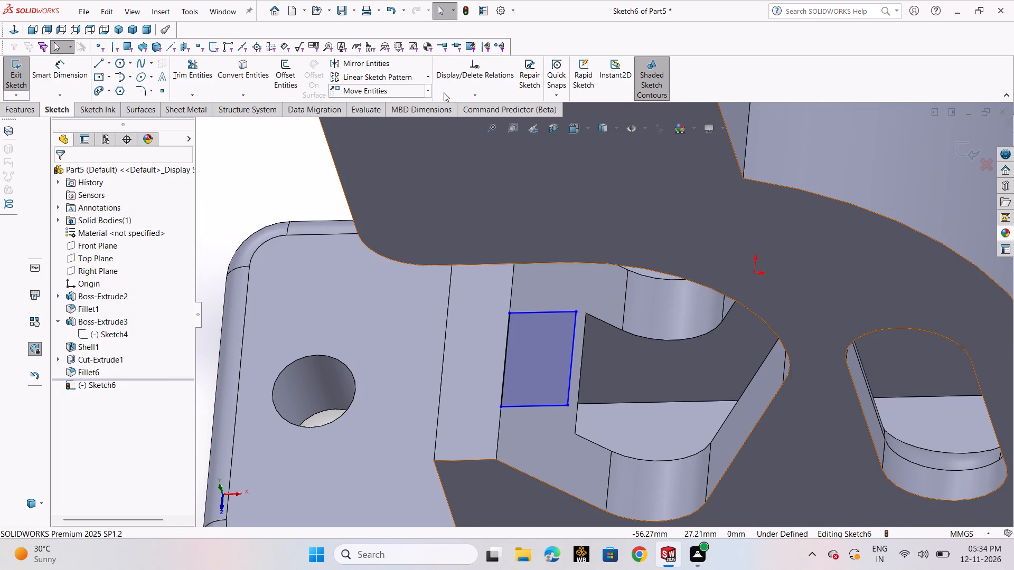
click(444, 92)
click(460, 123)
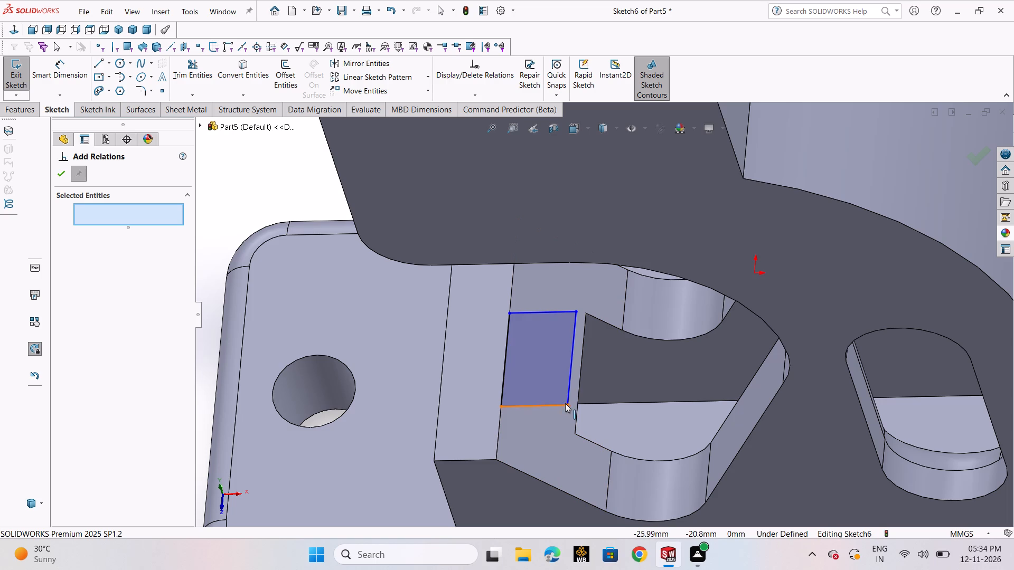
click(566, 404)
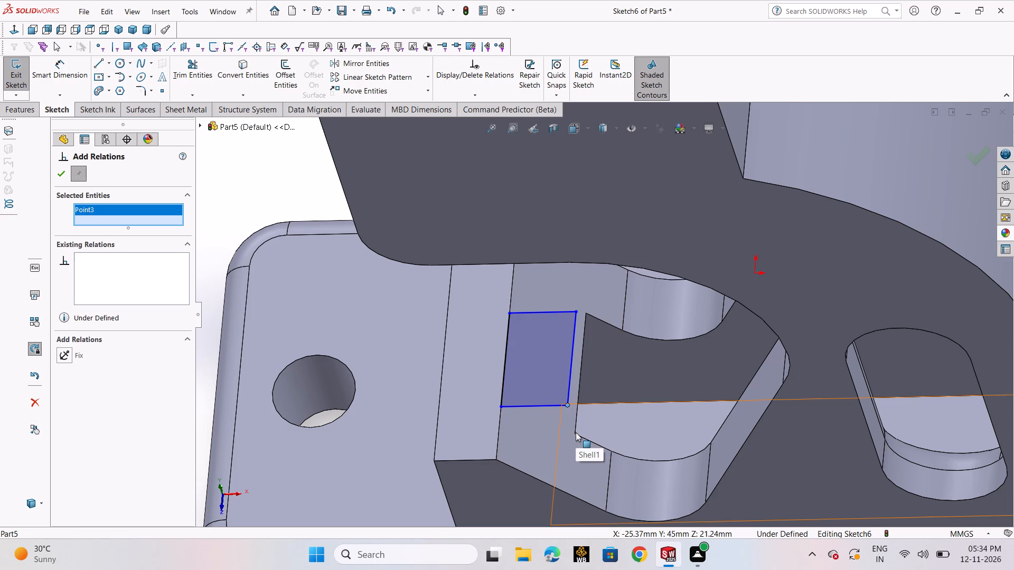
scroll(576, 433, down, 5)
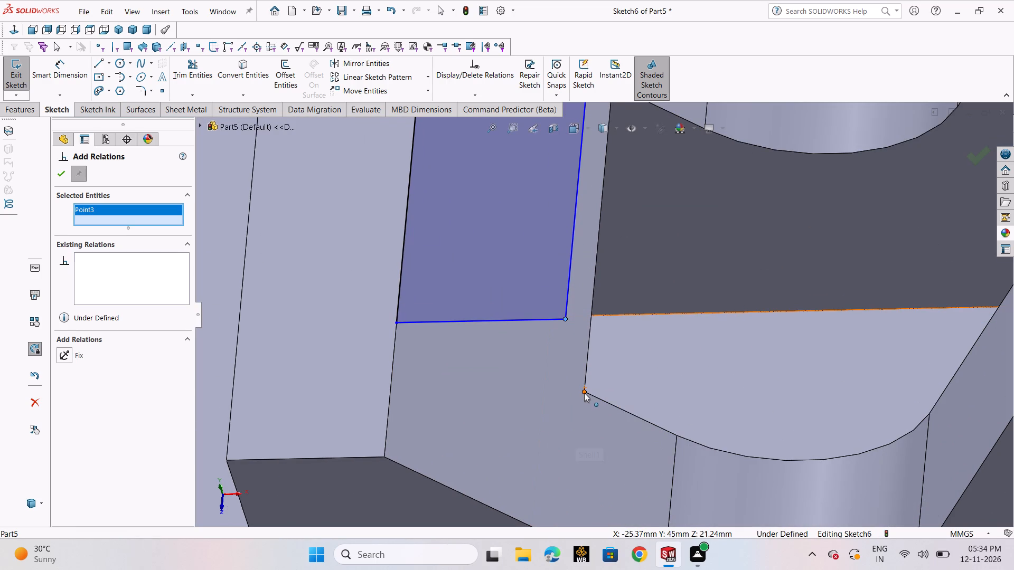
ctrl+click(584, 393)
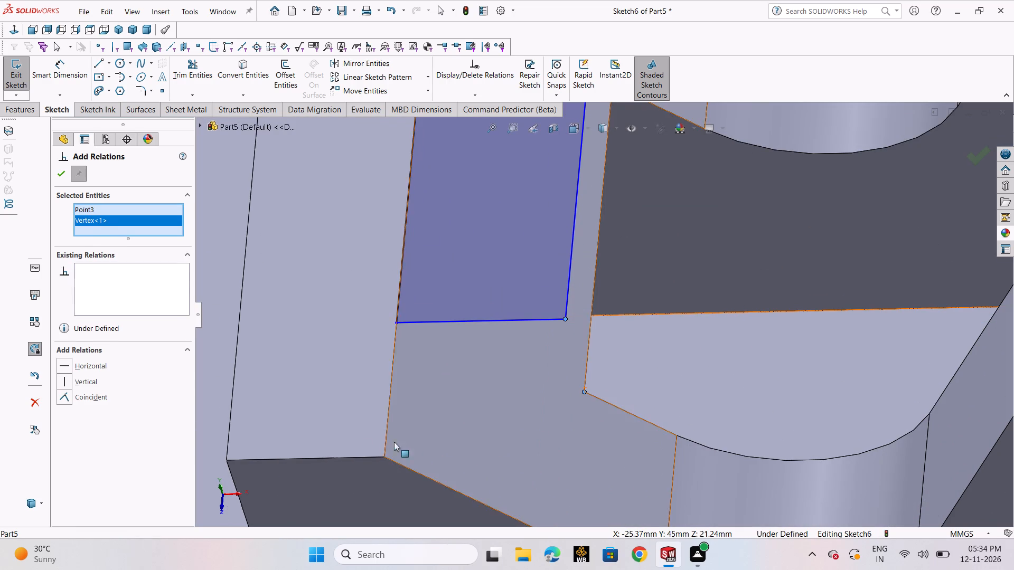
click(86, 385)
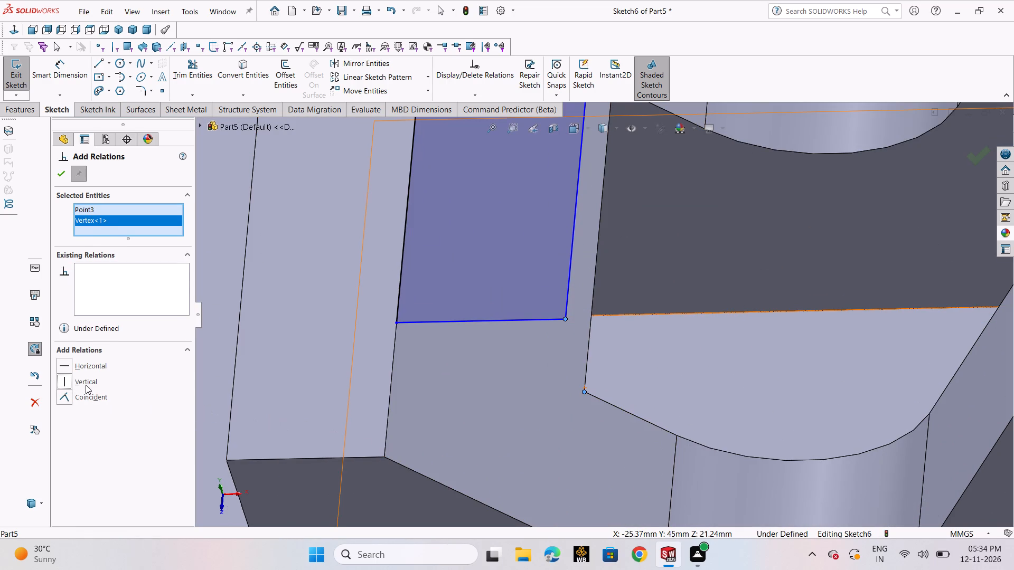
click(59, 179)
Make the rectangle's side next to the opening collinear with the opening's straight edge.
scroll(578, 247, up, 2)
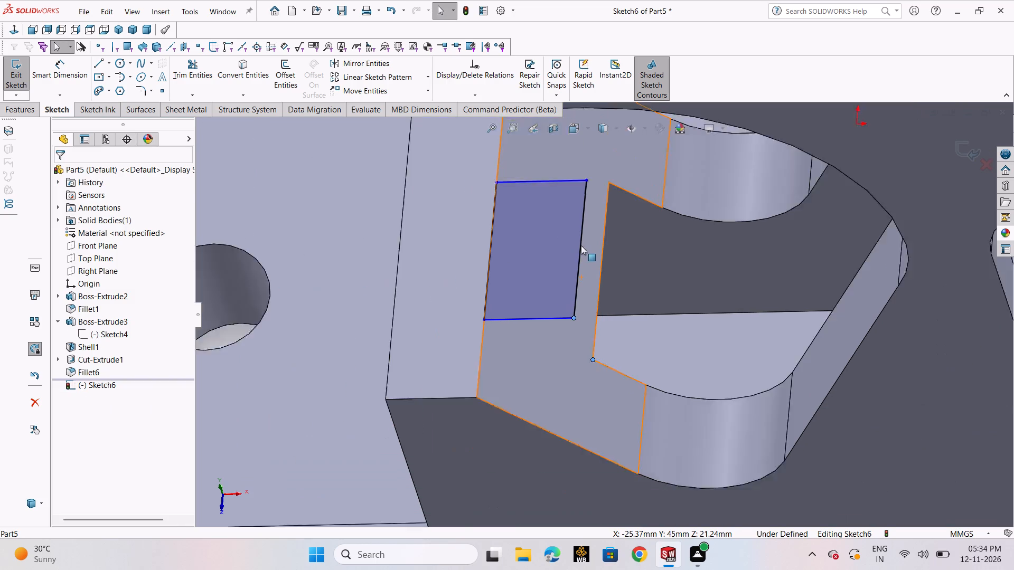
scroll(581, 245, up, 3)
middle_drag(640, 334, 653, 353)
scroll(652, 344, down, 1)
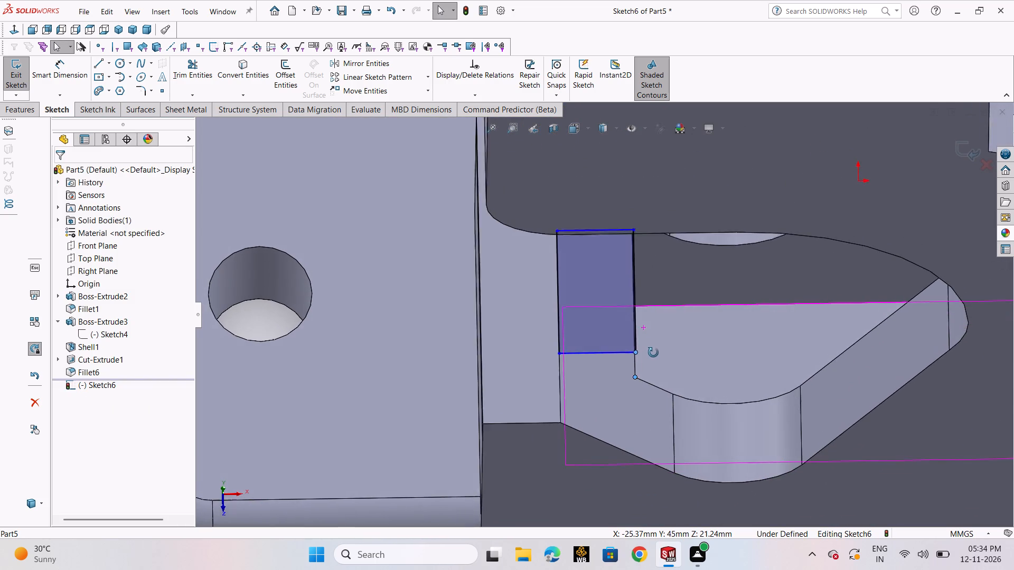
middle_drag(653, 353, 653, 353)
middle_click(652, 353)
middle_drag(654, 341, 637, 335)
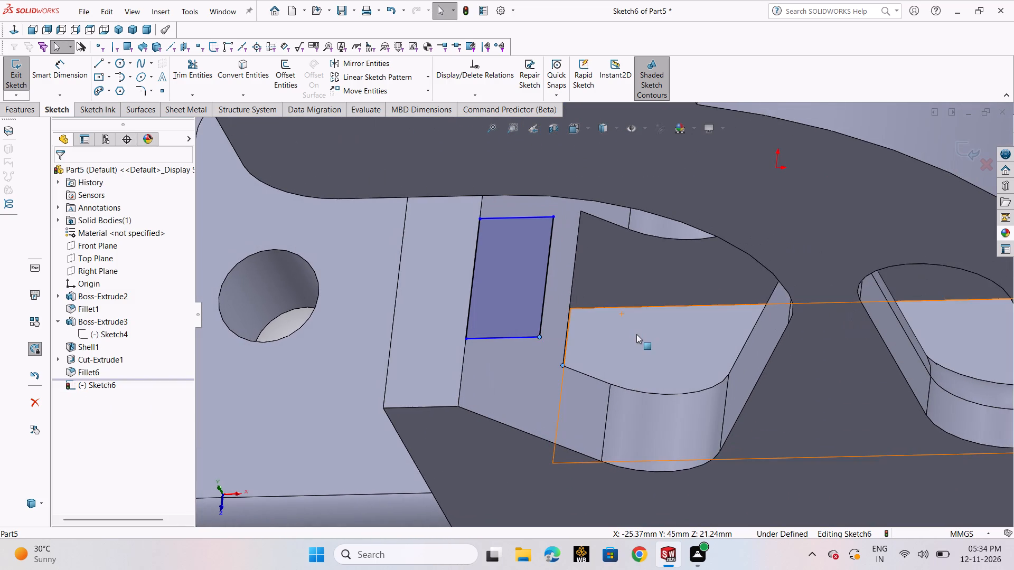
click(636, 334)
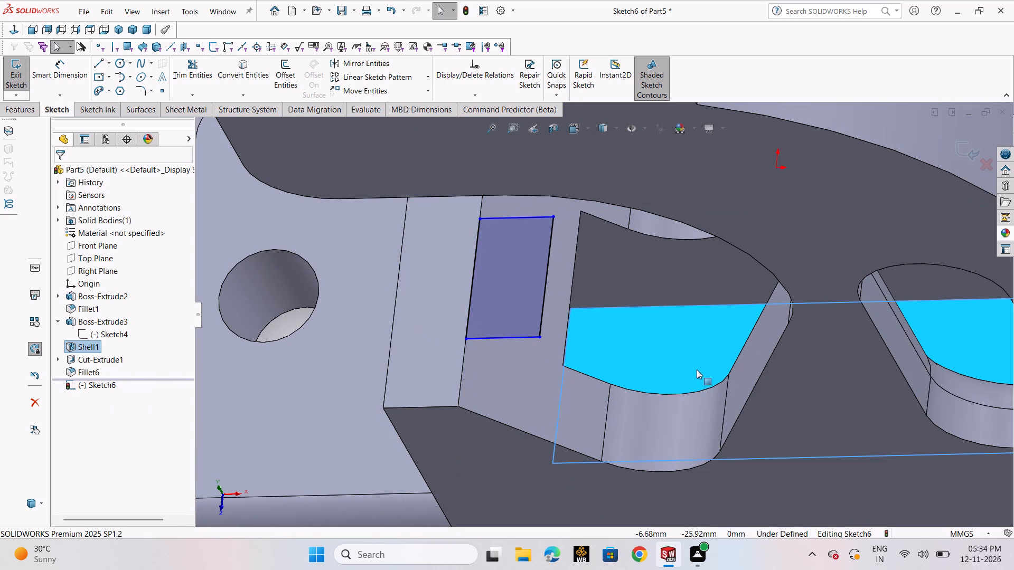
click(692, 368)
key(Escape)
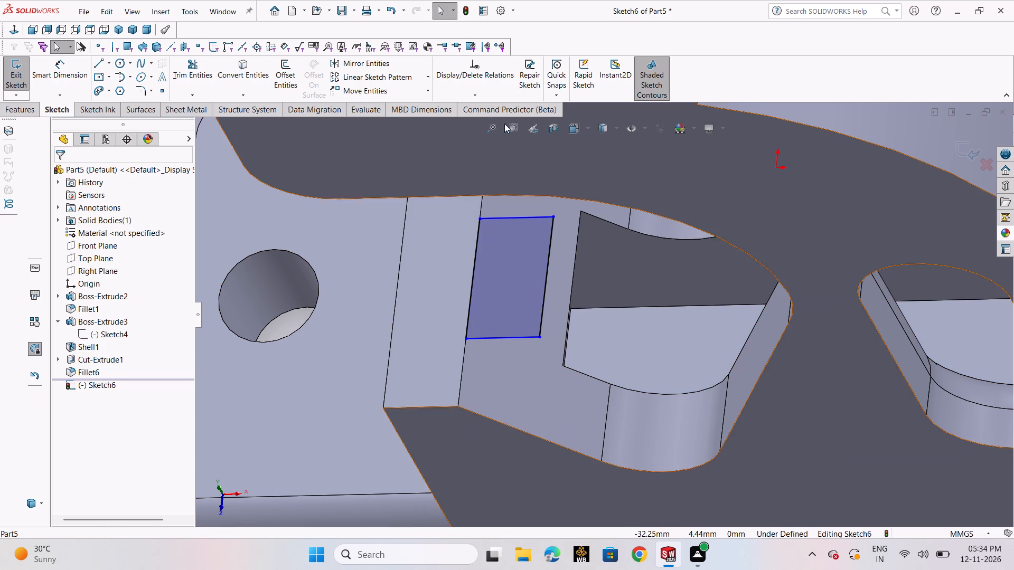
click(480, 98)
click(484, 122)
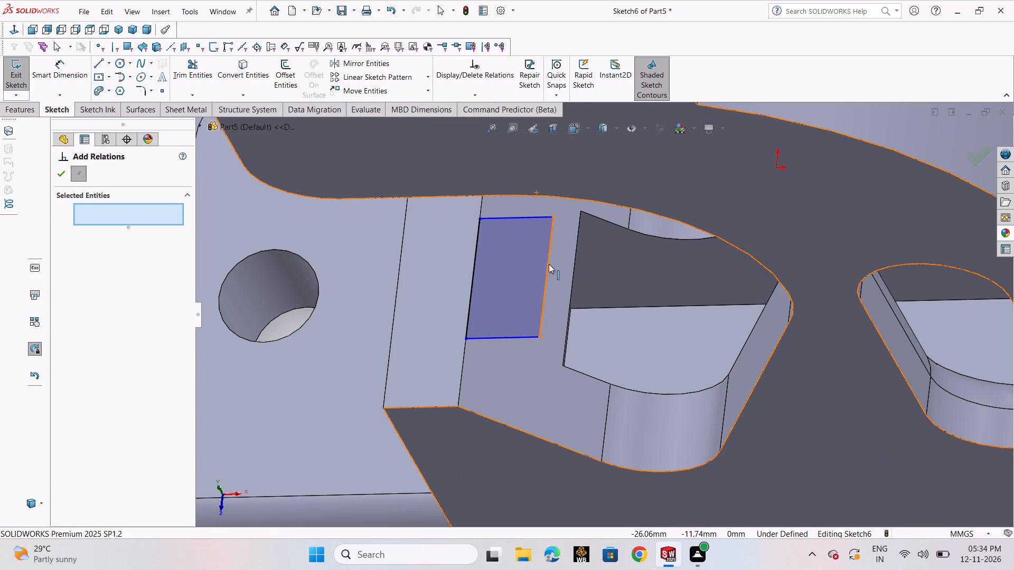
click(549, 264)
click(570, 299)
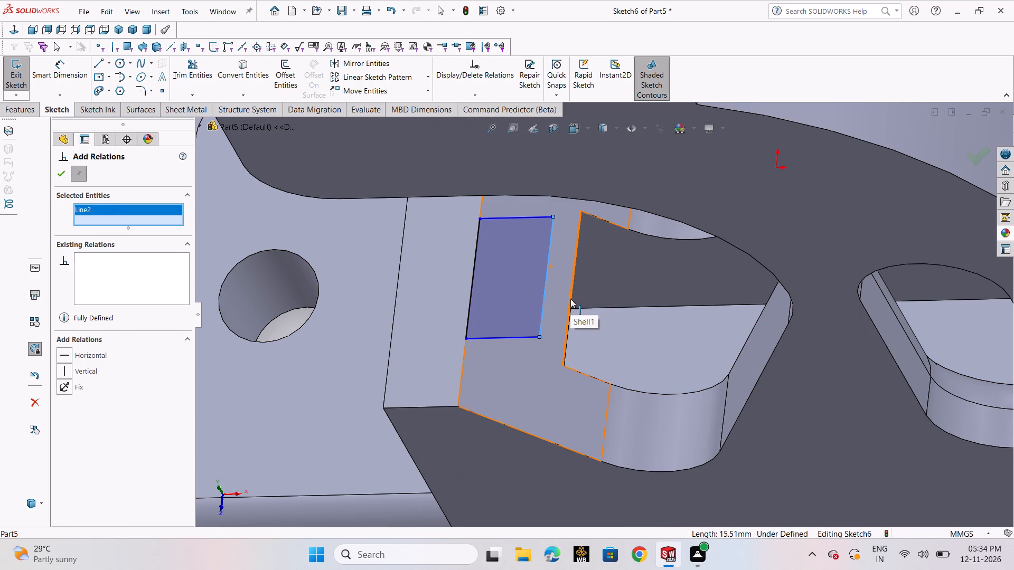
click(90, 370)
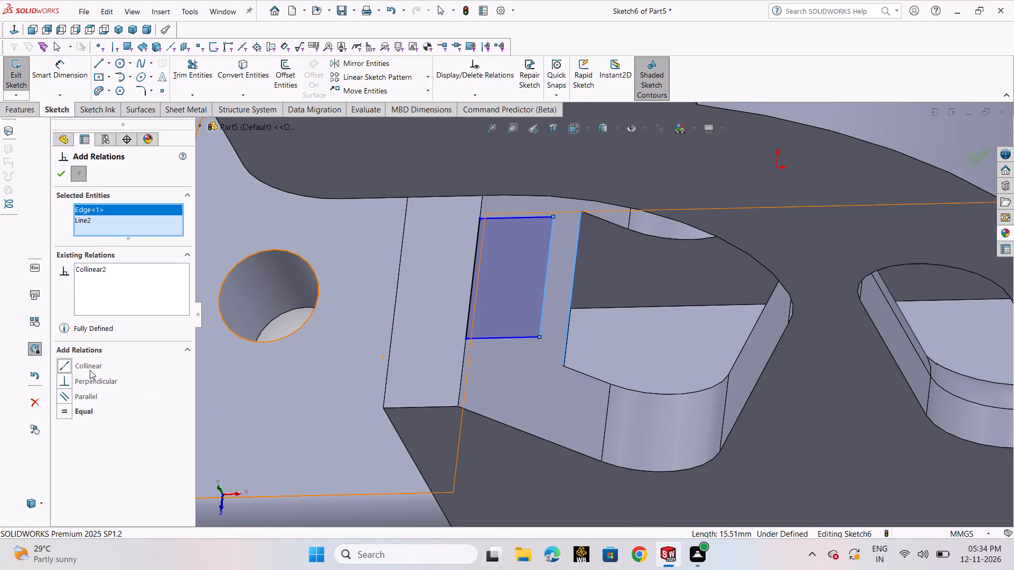
click(60, 181)
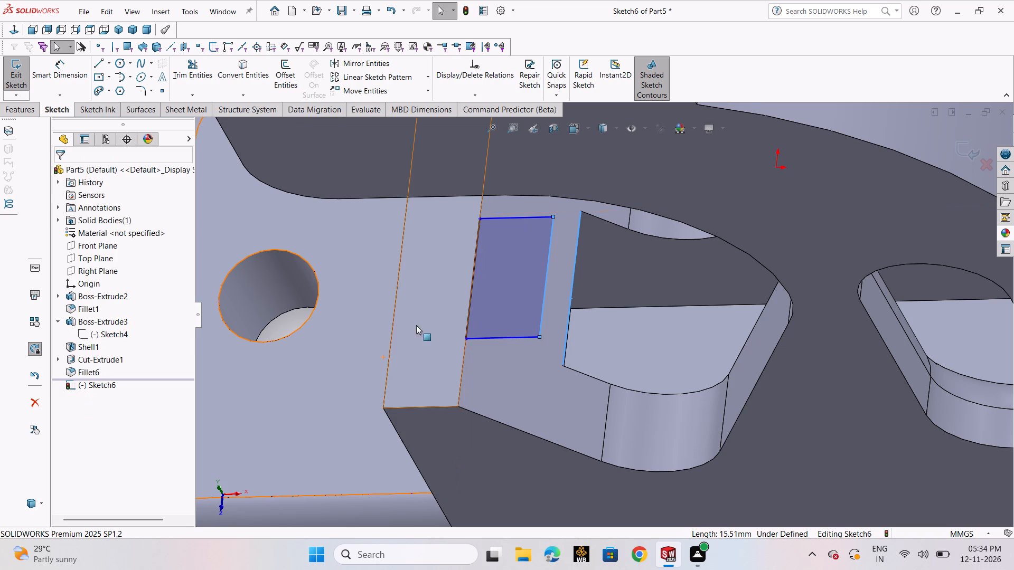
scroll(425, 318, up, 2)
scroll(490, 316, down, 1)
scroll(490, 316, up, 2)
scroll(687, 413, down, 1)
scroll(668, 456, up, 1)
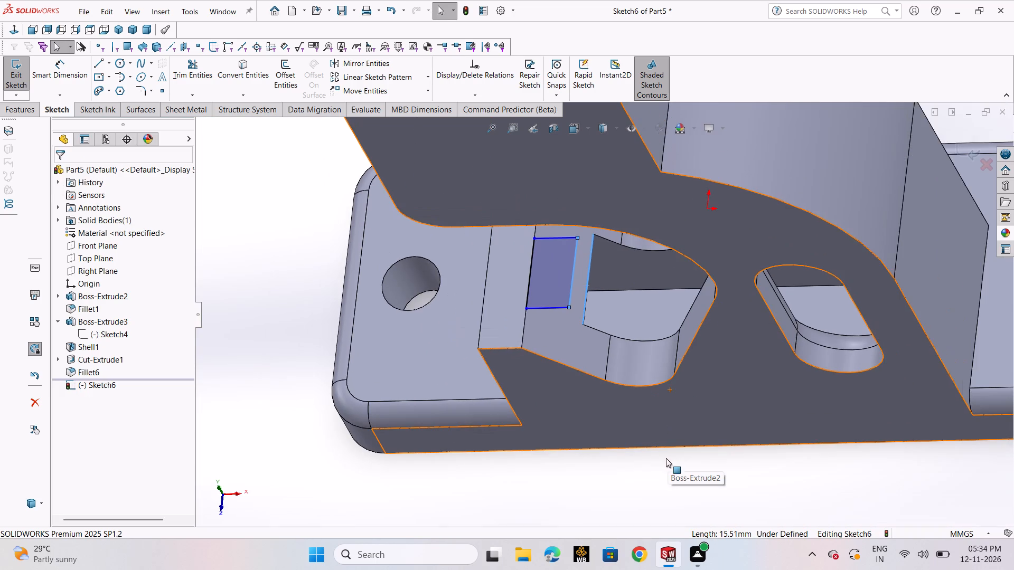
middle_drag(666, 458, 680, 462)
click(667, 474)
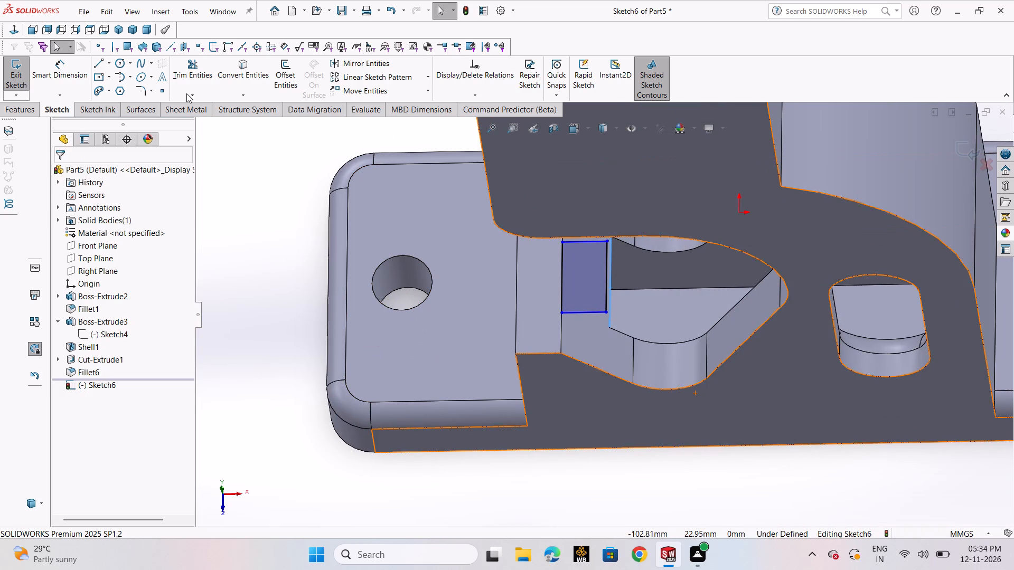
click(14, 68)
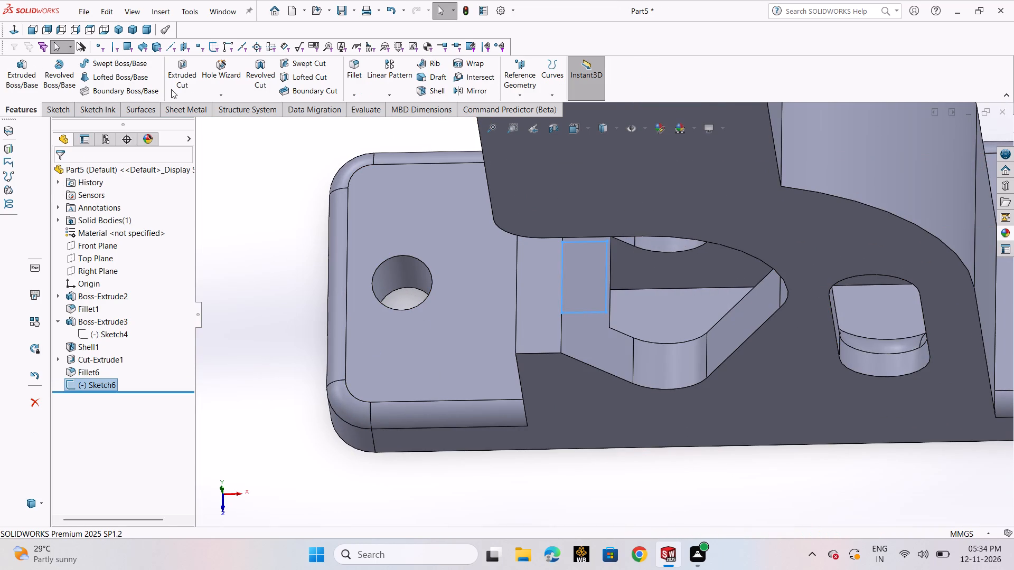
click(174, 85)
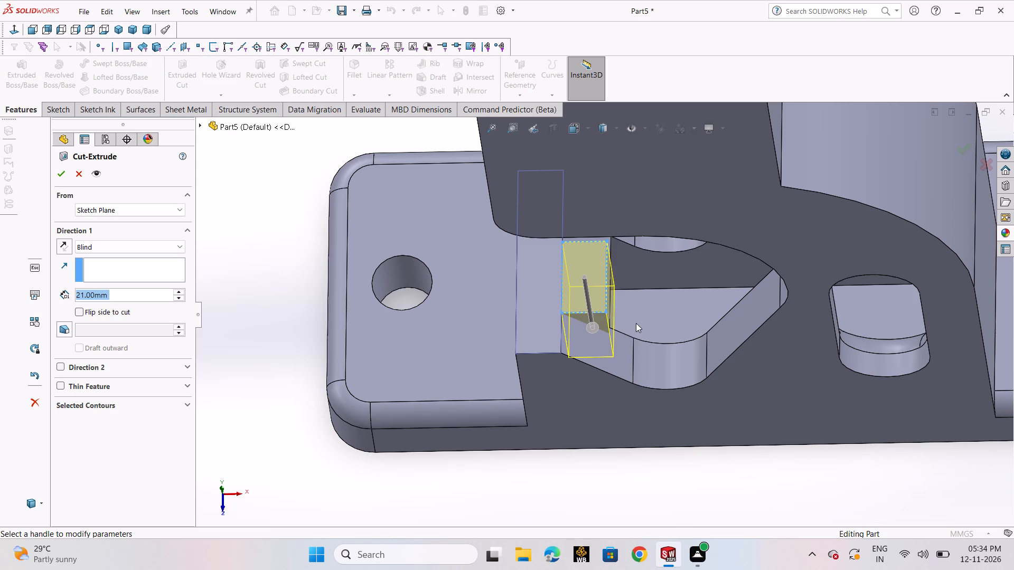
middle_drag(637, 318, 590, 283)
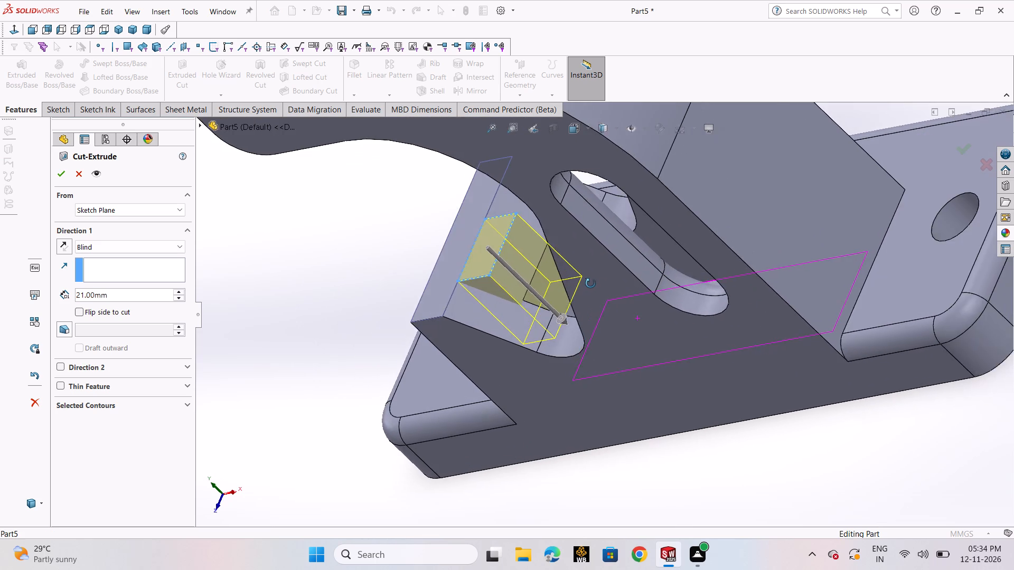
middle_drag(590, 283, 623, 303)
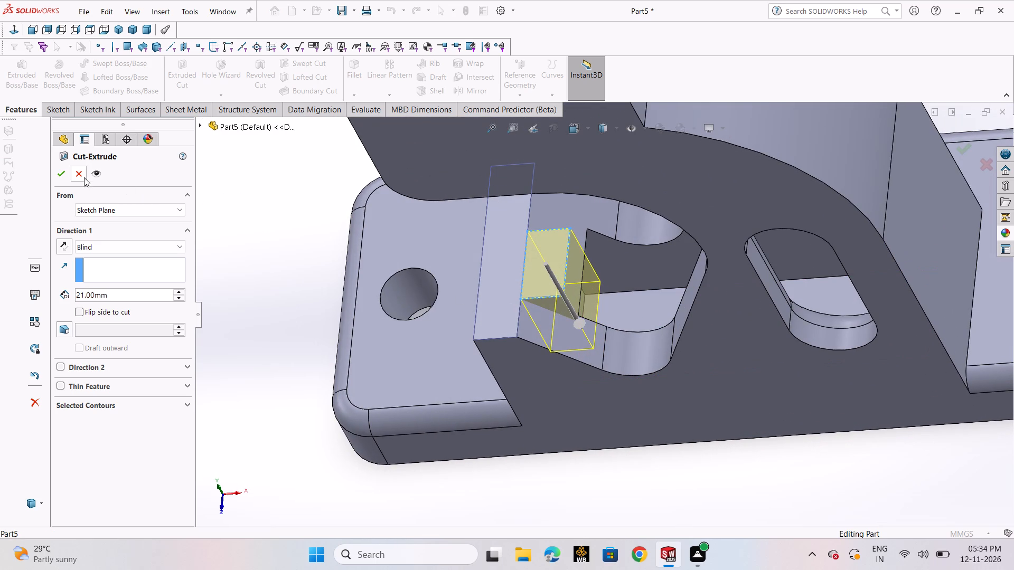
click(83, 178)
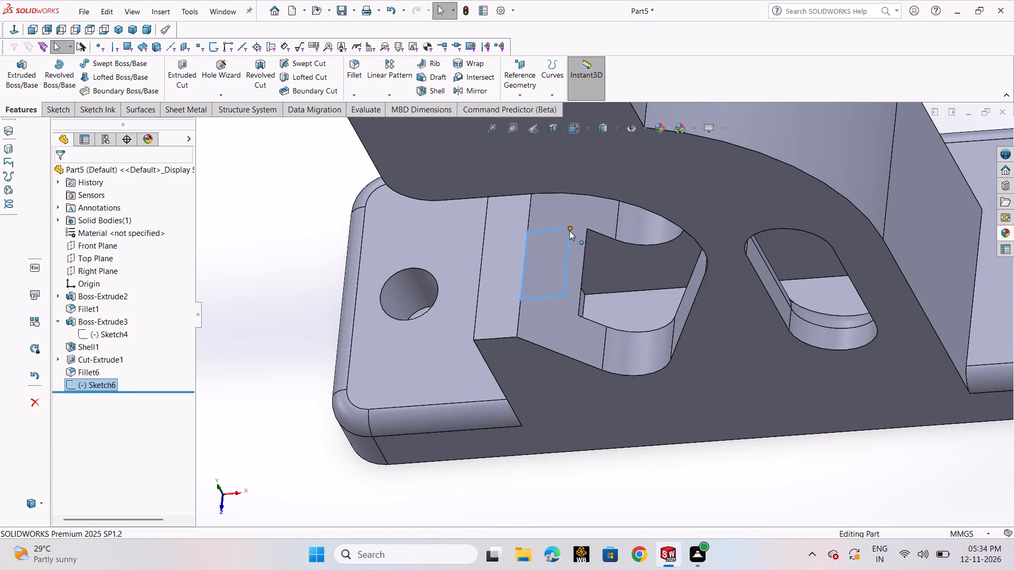
In the lip sketch, add Vertical and Coincident relations between the rectangle's rear corner nearest the opening and the opening's rear vertex.
double_click(569, 231)
scroll(539, 320, down, 5)
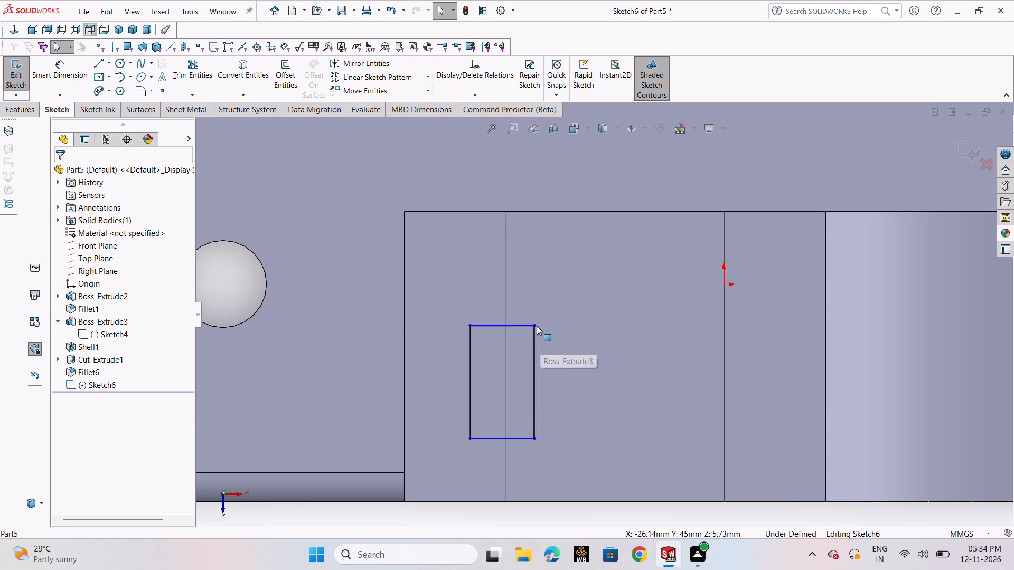
click(536, 326)
middle_drag(591, 345, 587, 277)
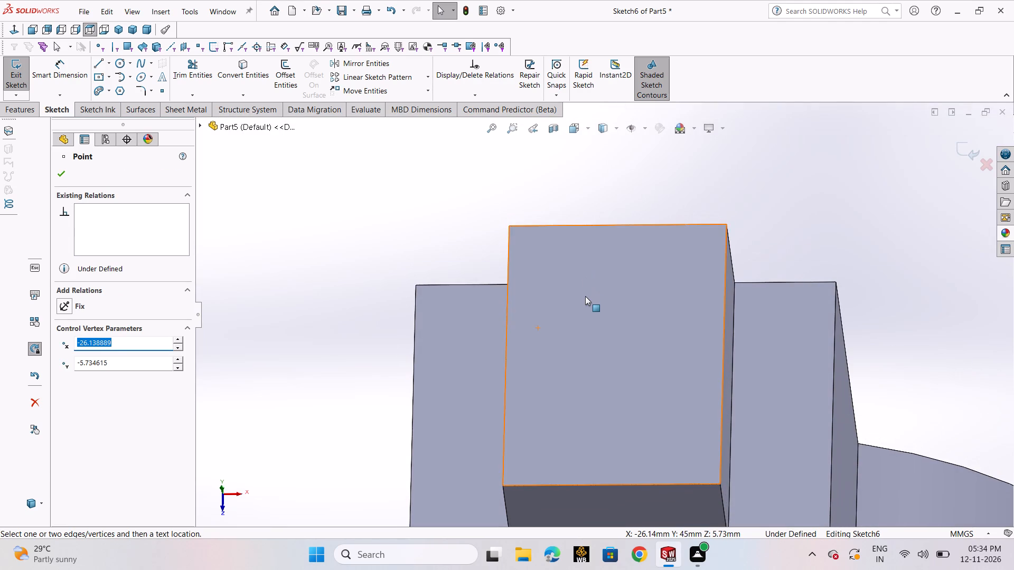
scroll(585, 303, up, 3)
scroll(594, 397, up, 3)
scroll(593, 442, up, 3)
middle_drag(603, 446, 594, 419)
scroll(614, 436, down, 7)
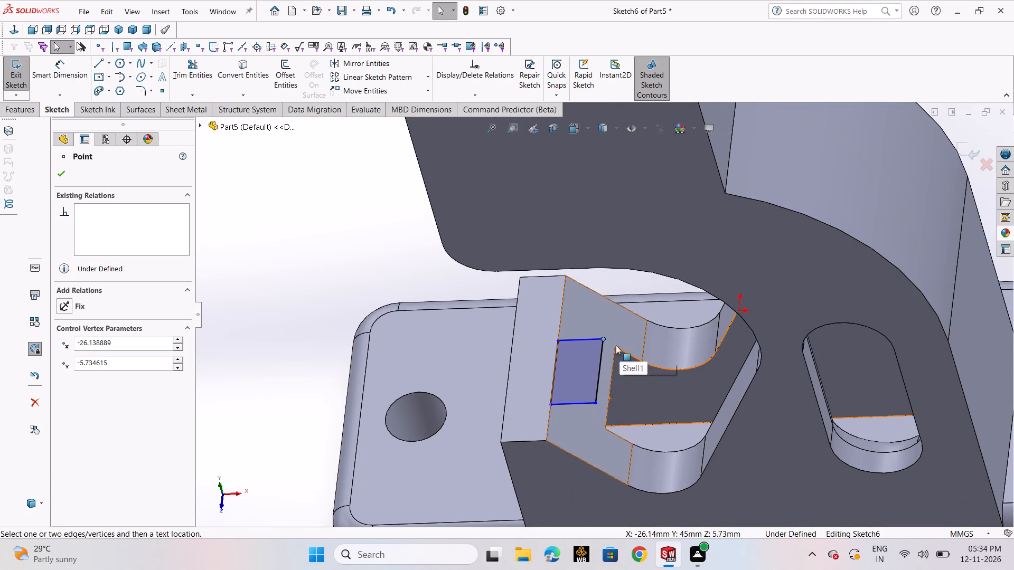
ctrl+click(616, 346)
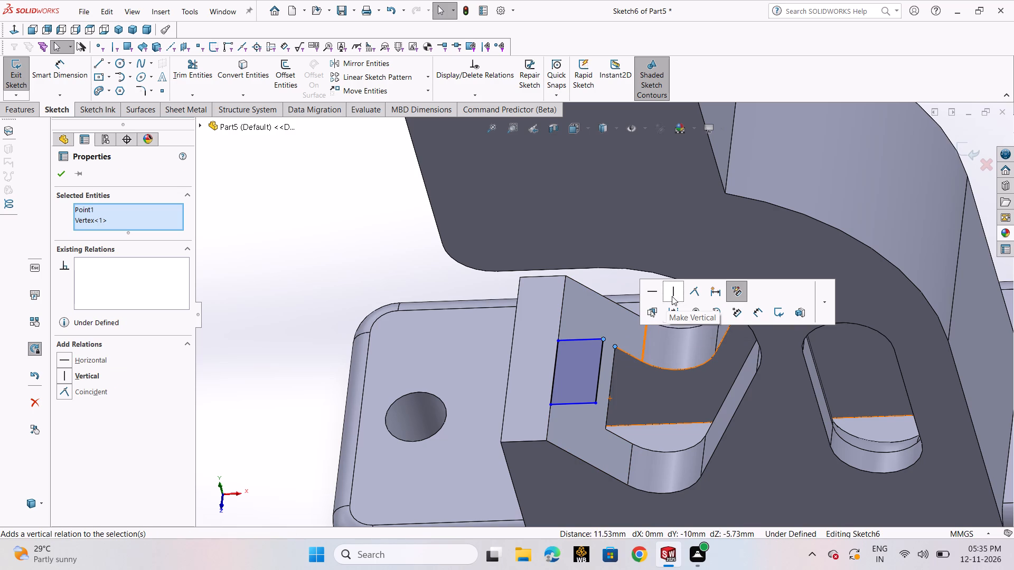
click(673, 295)
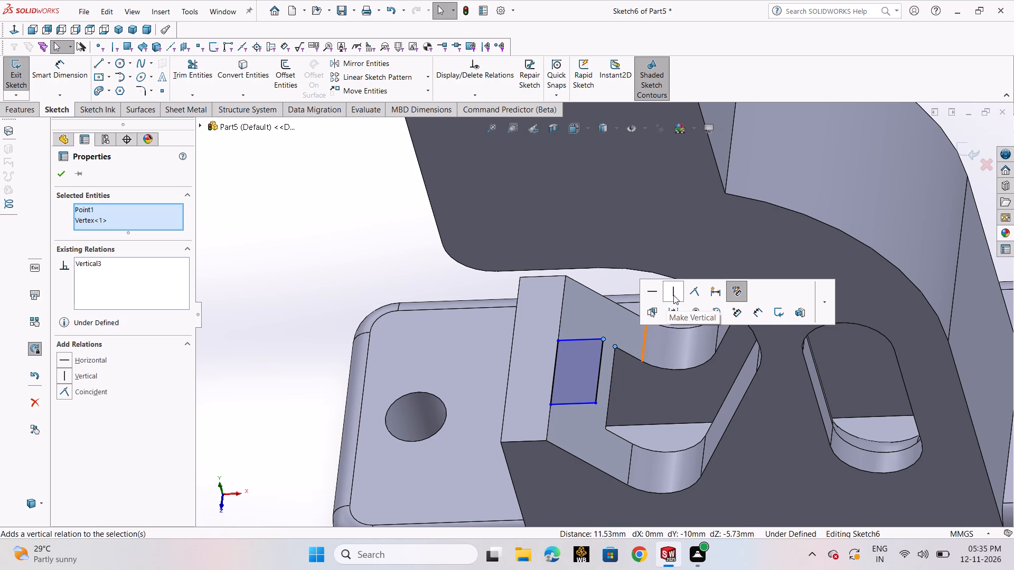
click(690, 299)
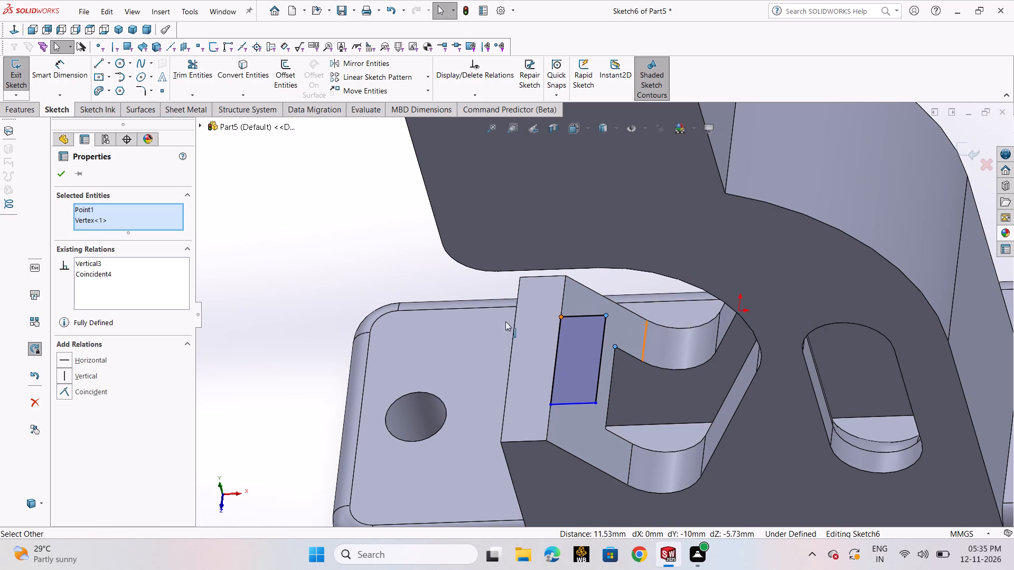
click(340, 254)
Finish the sketch and cut-extrude the rectangle through the lip with a Blind depth of 21 mm.
scroll(576, 364, up, 2)
middle_drag(653, 385, 653, 392)
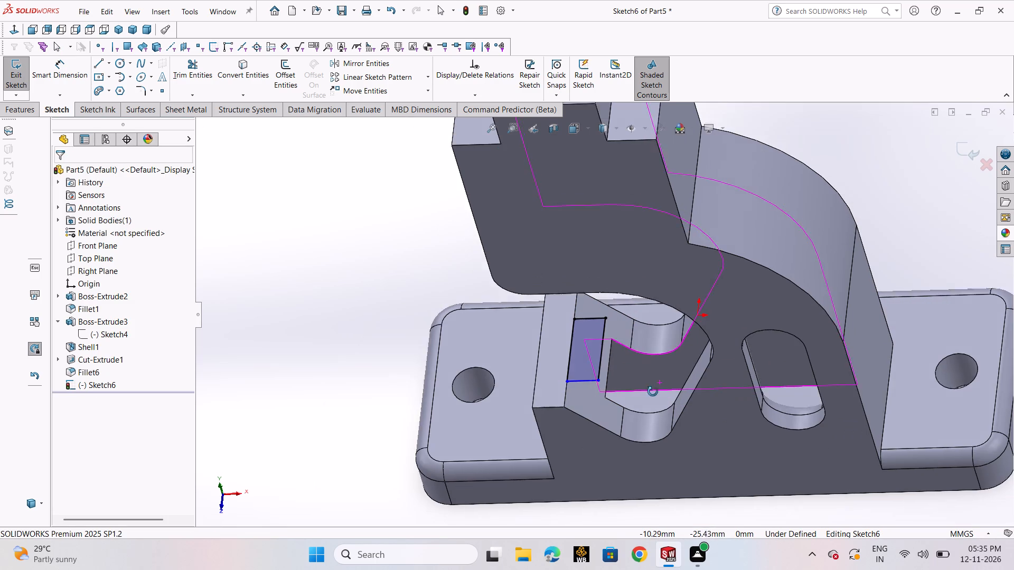
middle_drag(653, 392, 670, 434)
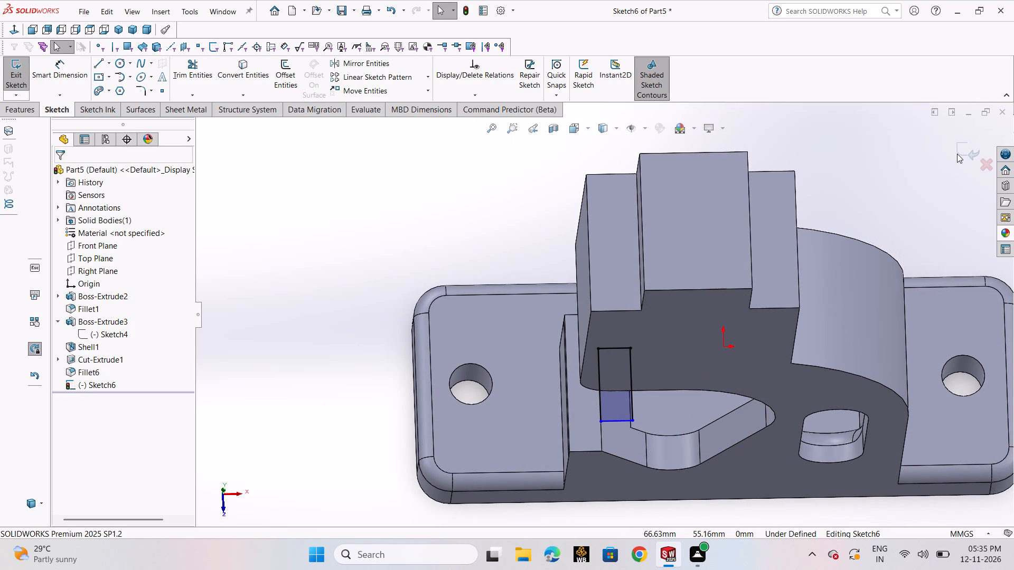
click(957, 154)
click(961, 146)
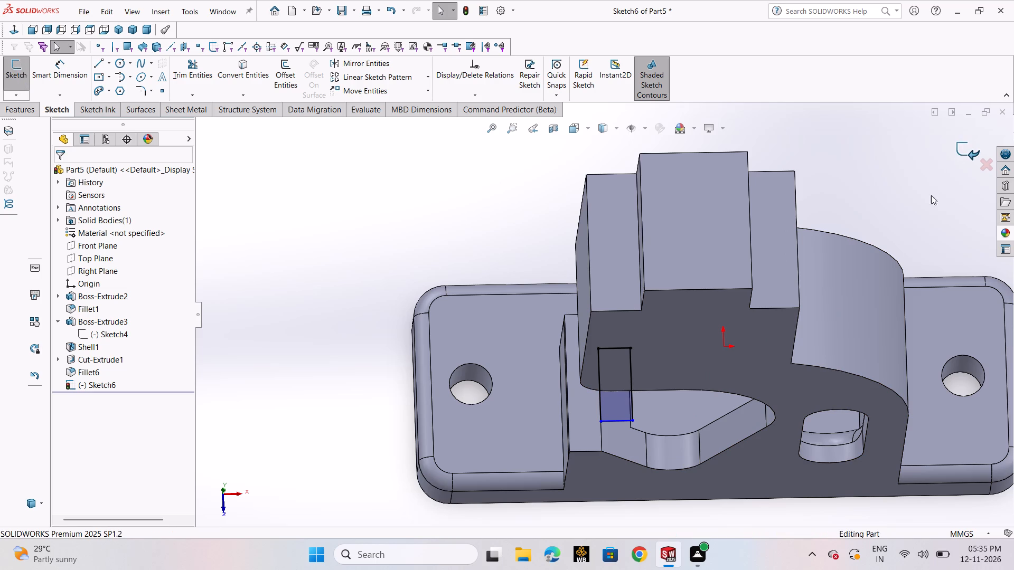
click(170, 79)
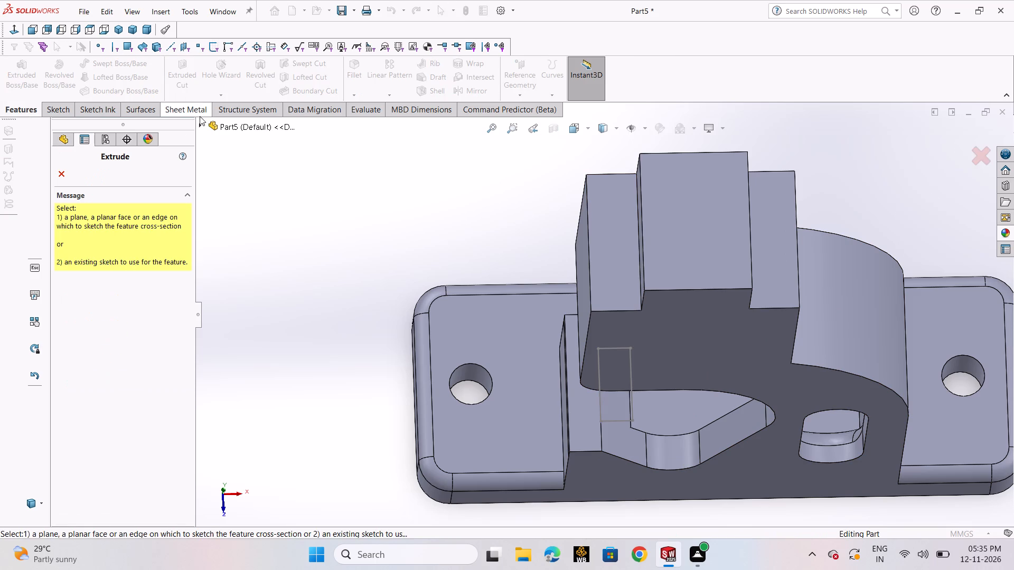
click(200, 125)
click(253, 328)
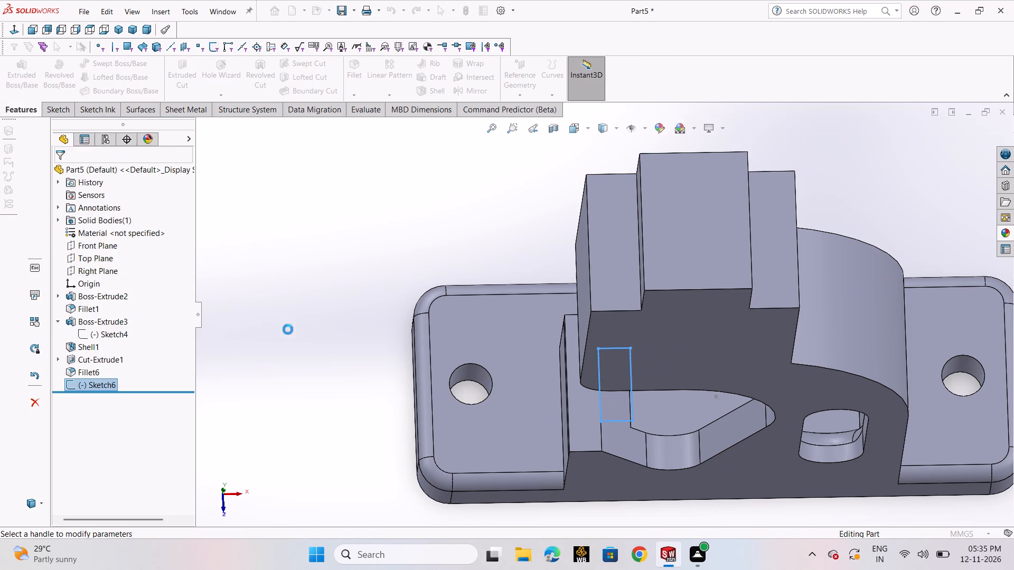
middle_drag(531, 354, 525, 350)
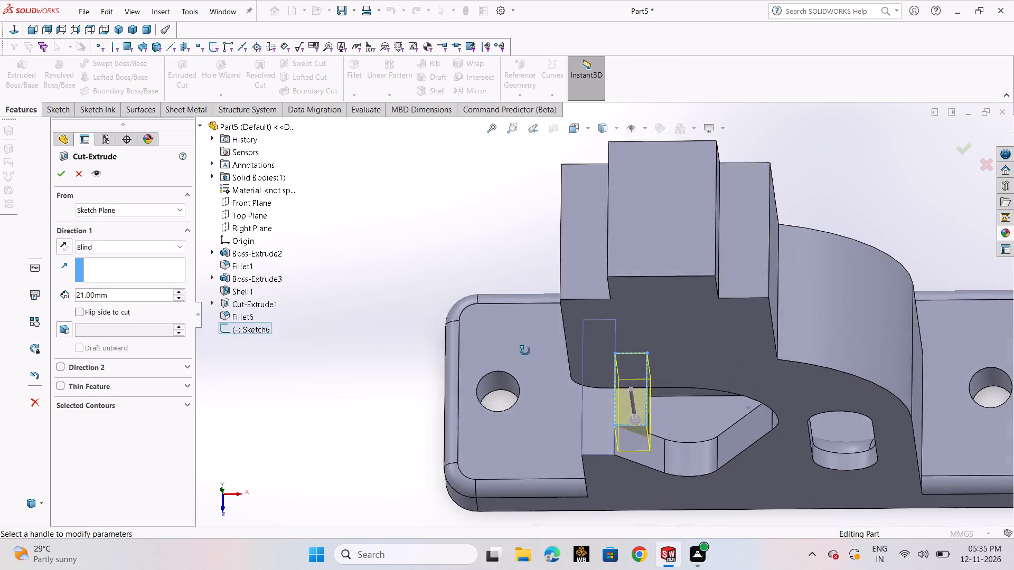
middle_drag(525, 350, 544, 417)
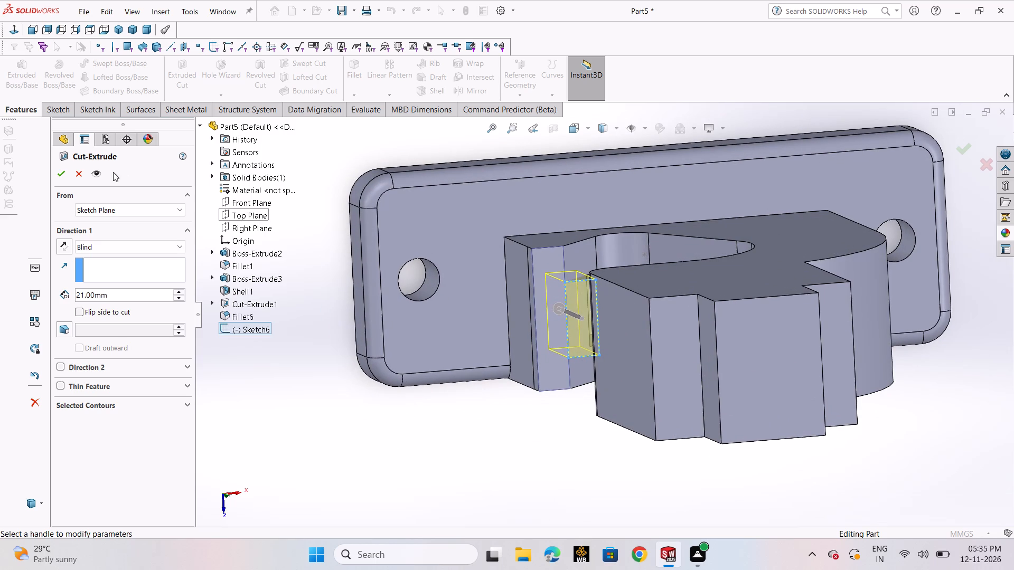
click(66, 173)
click(528, 436)
Change the lip cut's end condition to Up To Surface, ending at the shelled cavity's inner floor face.
middle_drag(711, 484, 680, 433)
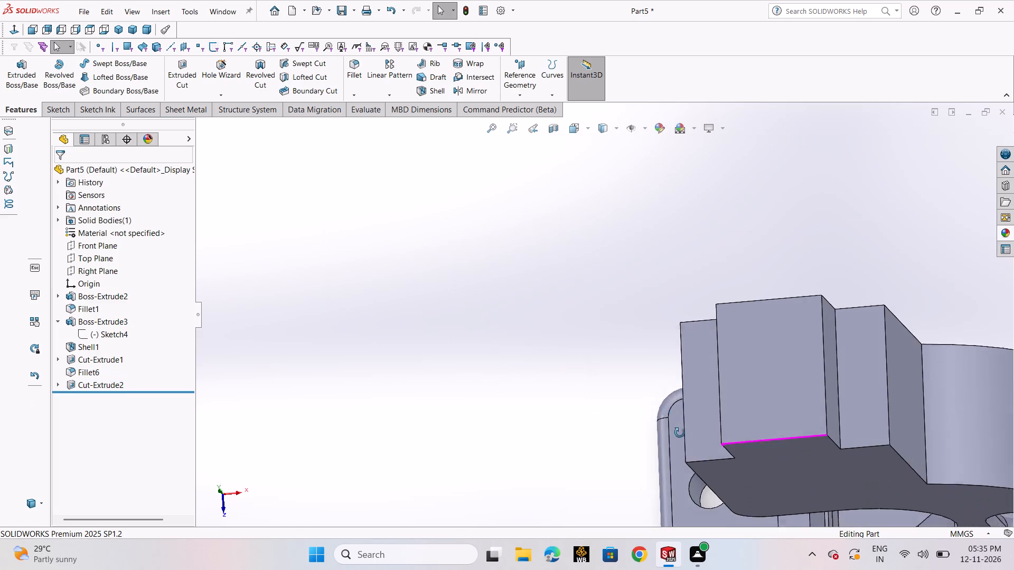
middle_drag(680, 433, 680, 432)
scroll(680, 446, up, 4)
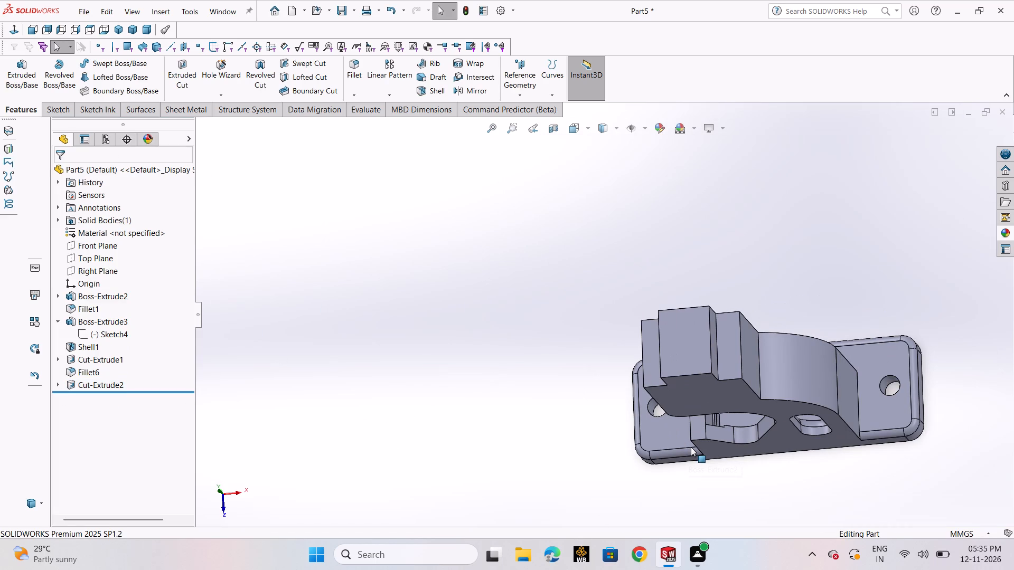
key(ctrl+7)
scroll(570, 379, down, 8)
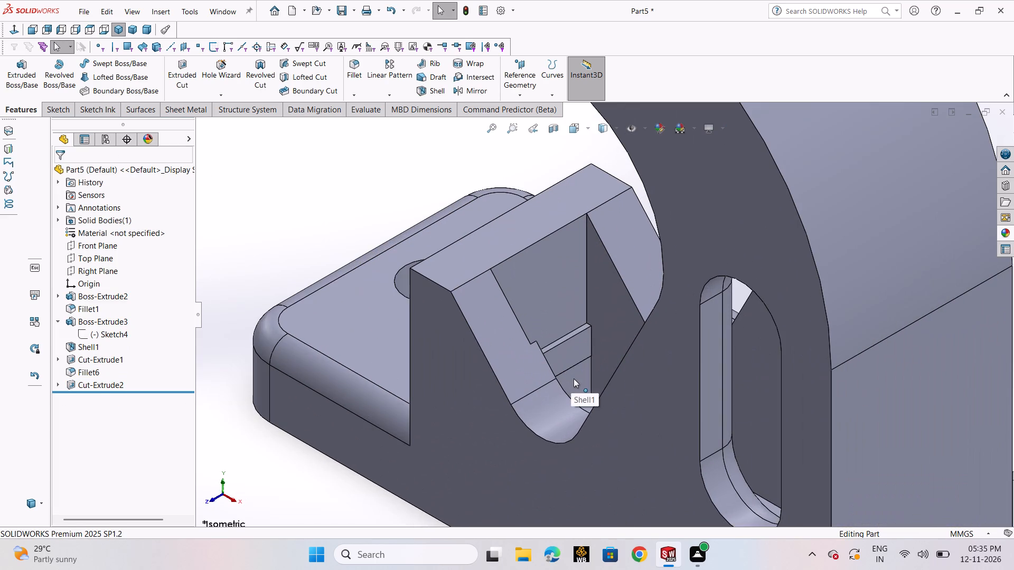
click(99, 385)
click(115, 347)
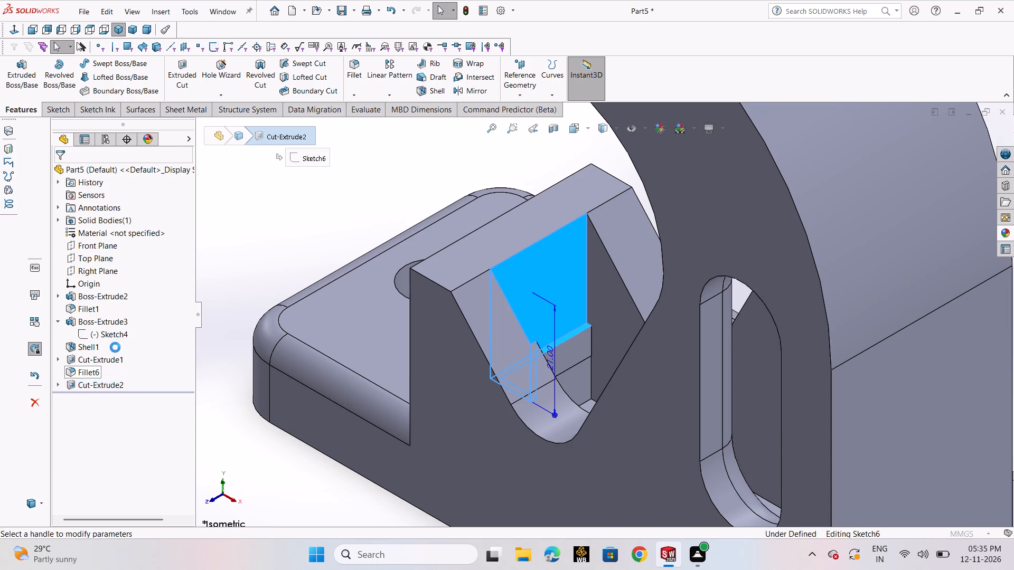
click(138, 250)
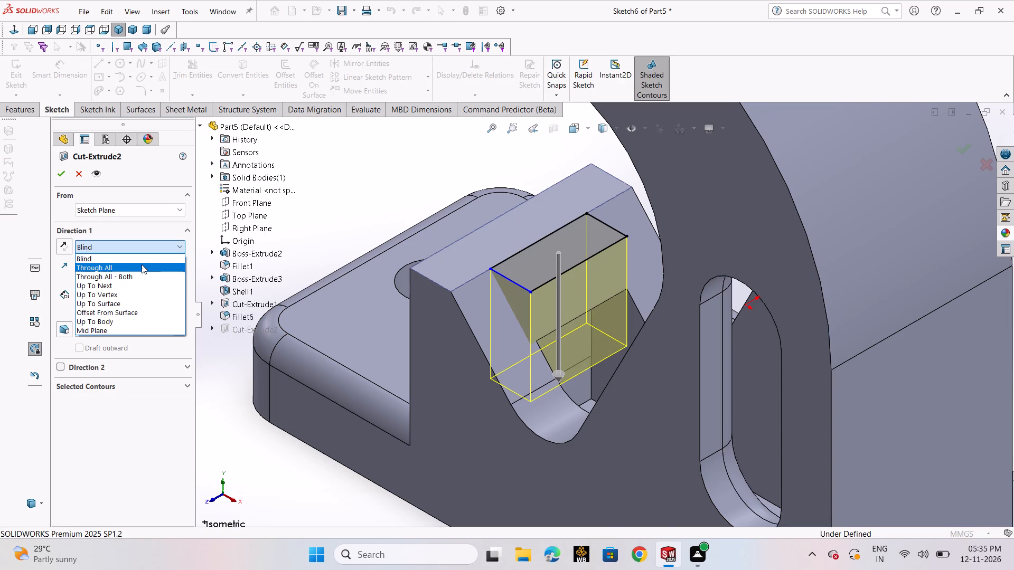
click(143, 303)
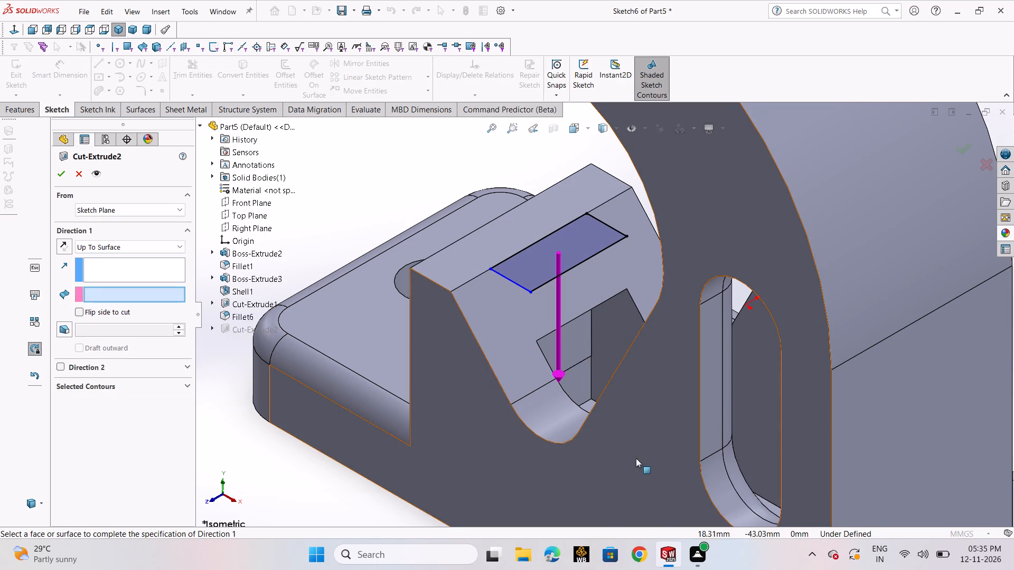
click(590, 402)
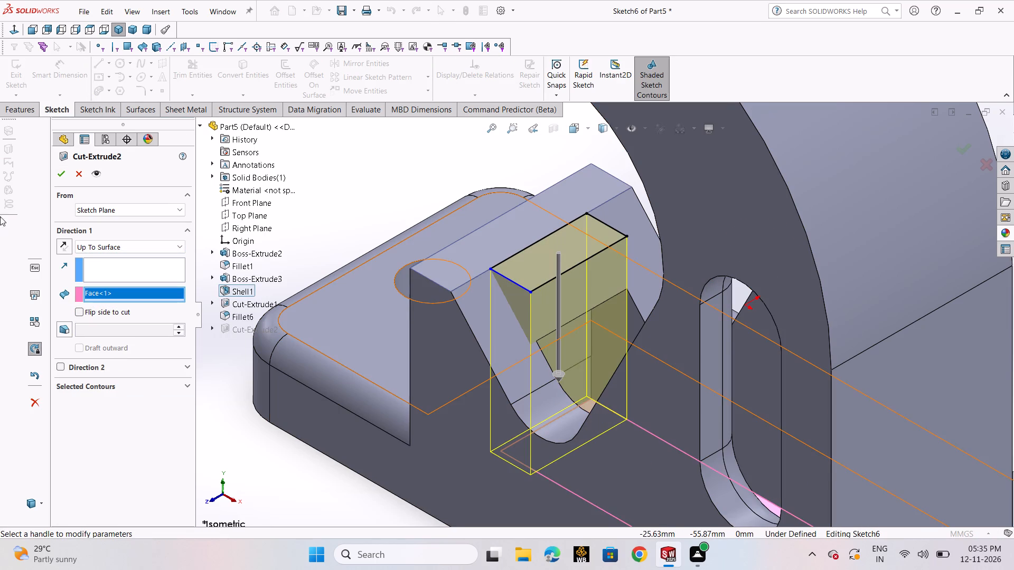
click(58, 175)
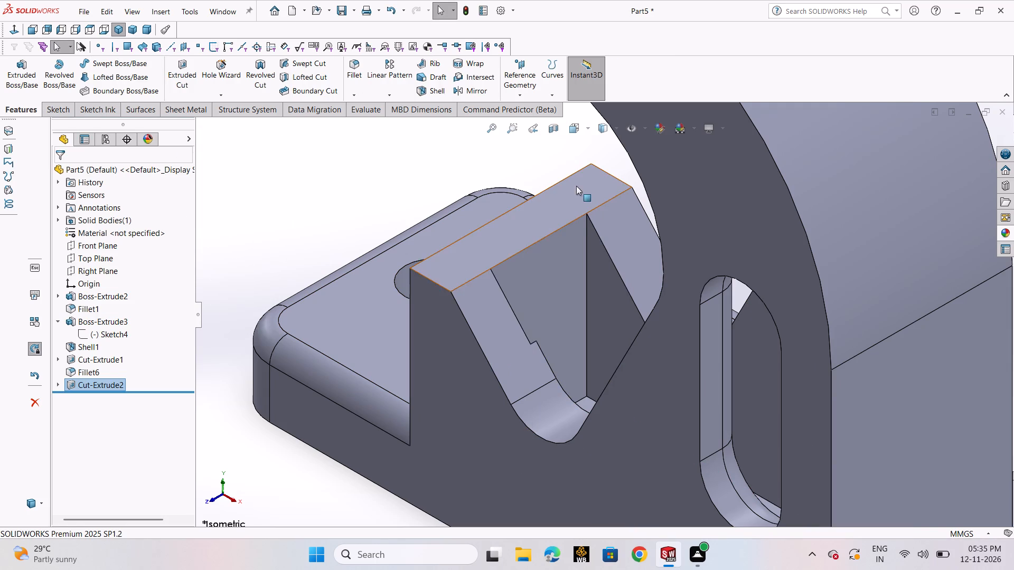
Examine the lip cut and the inside of the opening from several angles.
scroll(543, 294, up, 2)
middle_drag(564, 347, 590, 488)
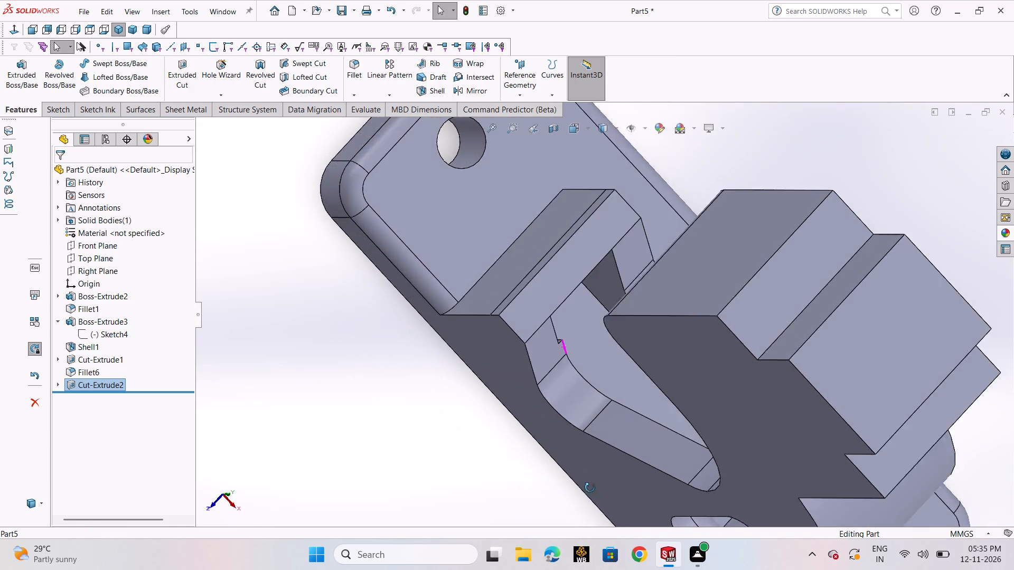
middle_drag(590, 488, 578, 446)
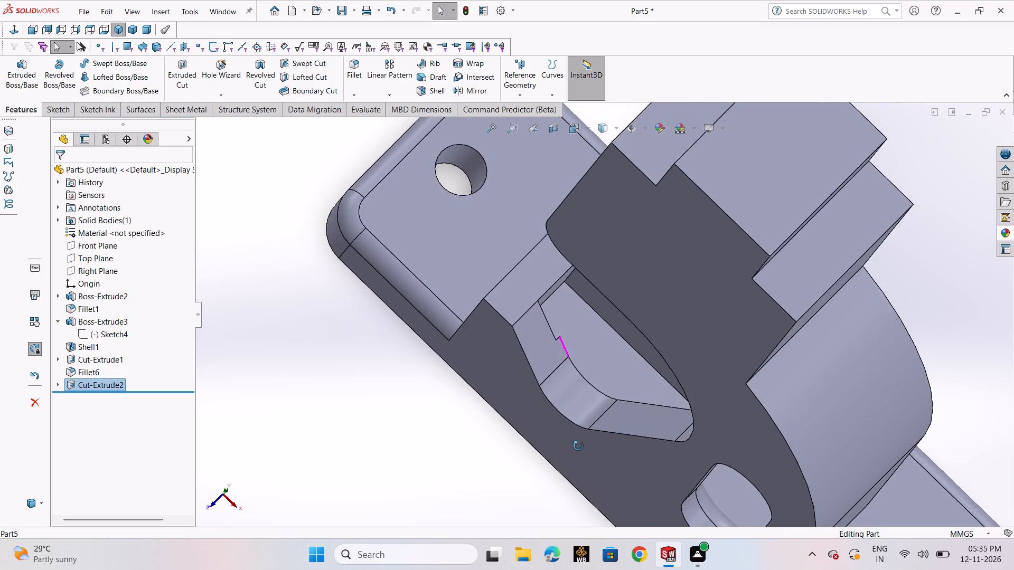
middle_drag(578, 446, 560, 420)
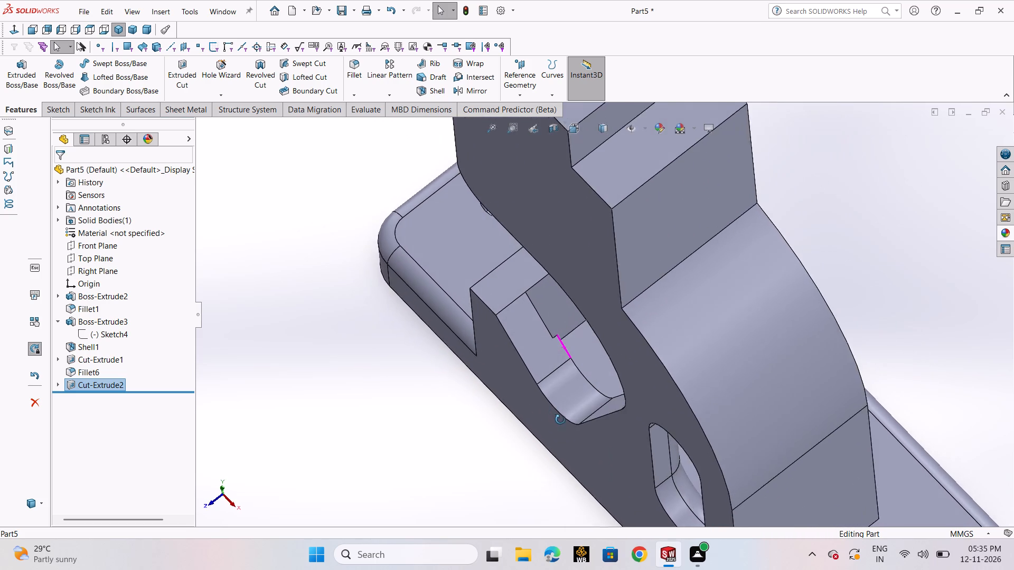
middle_drag(560, 420, 574, 434)
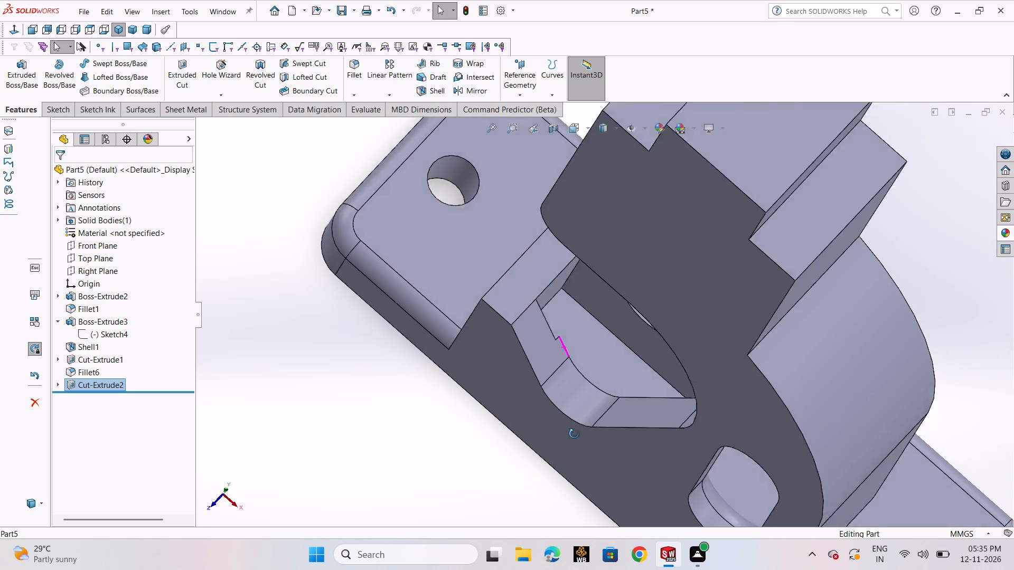
middle_drag(574, 434, 565, 422)
scroll(591, 344, down, 3)
scroll(590, 344, up, 4)
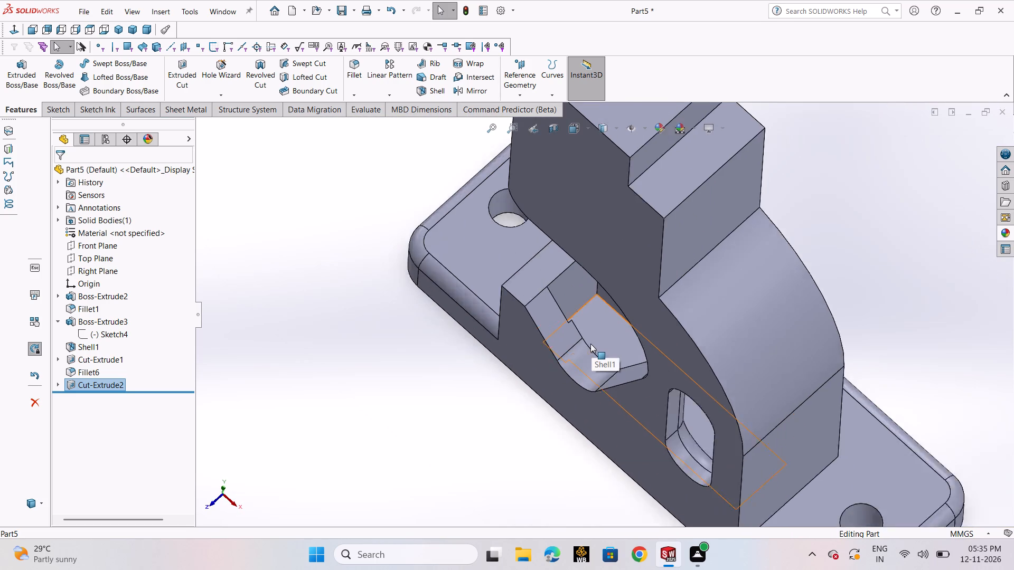
scroll(590, 344, up, 1)
Edit the lip cut's sketch, adding a Coincident relation between the rectangle's front corner nearest the opening and the cavity's front-to-back inner edge.
click(57, 385)
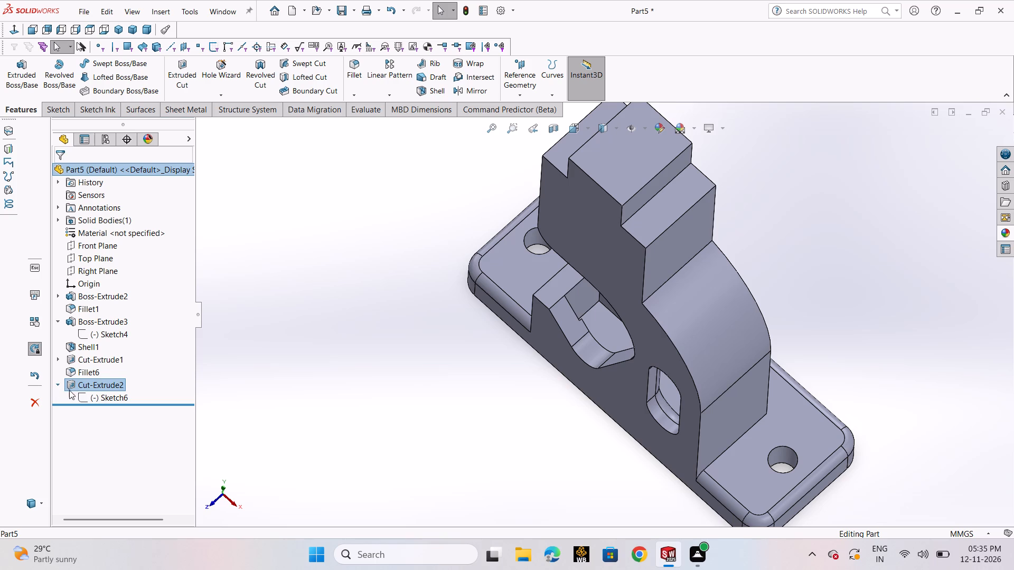
click(84, 397)
click(96, 362)
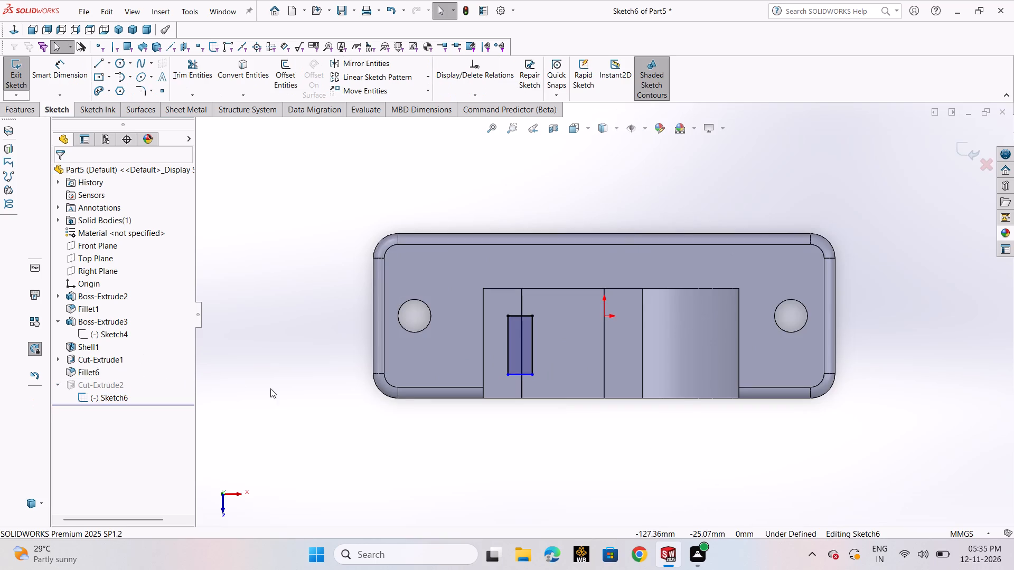
scroll(436, 404, down, 2)
scroll(628, 426, down, 2)
scroll(628, 426, up, 2)
middle_drag(628, 426, 617, 369)
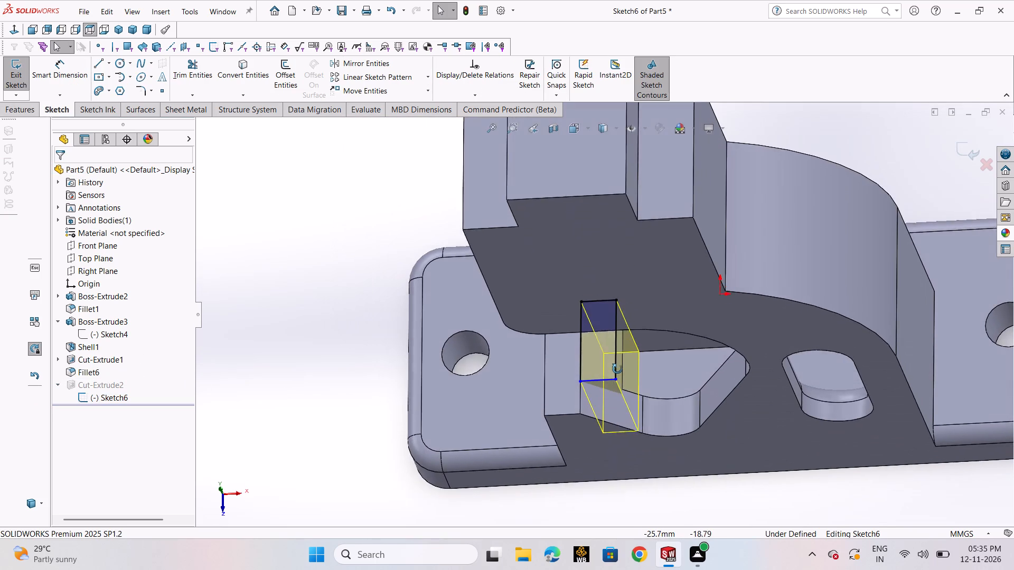
middle_drag(617, 369, 622, 361)
scroll(622, 364, down, 8)
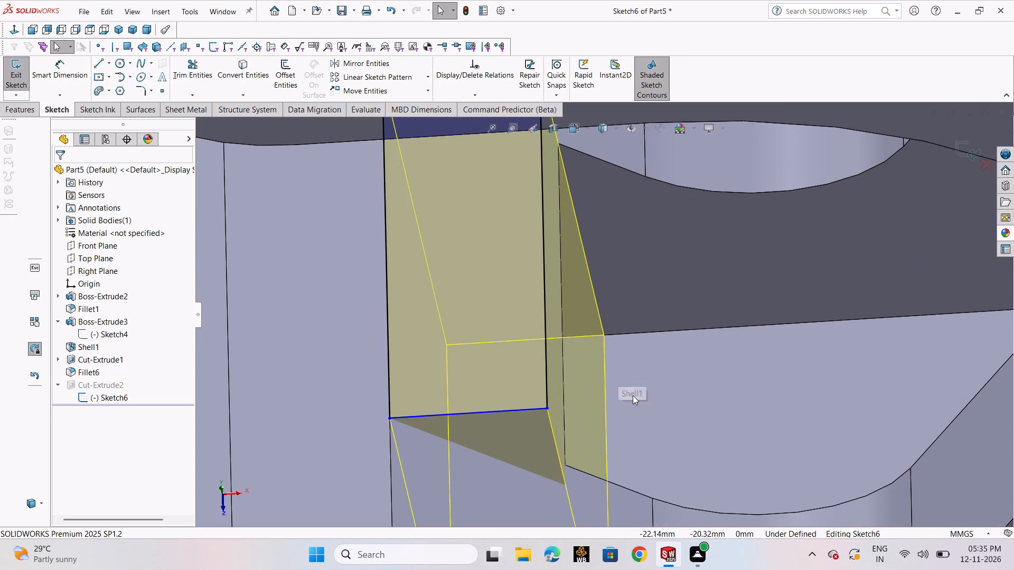
middle_drag(633, 395, 592, 407)
middle_drag(660, 440, 628, 446)
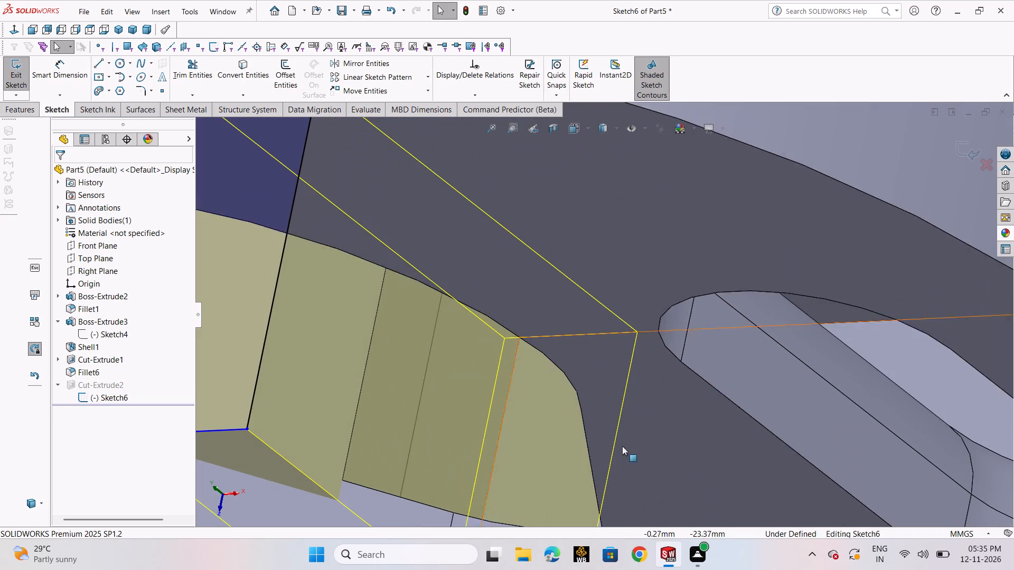
scroll(332, 439, down, 2)
click(241, 414)
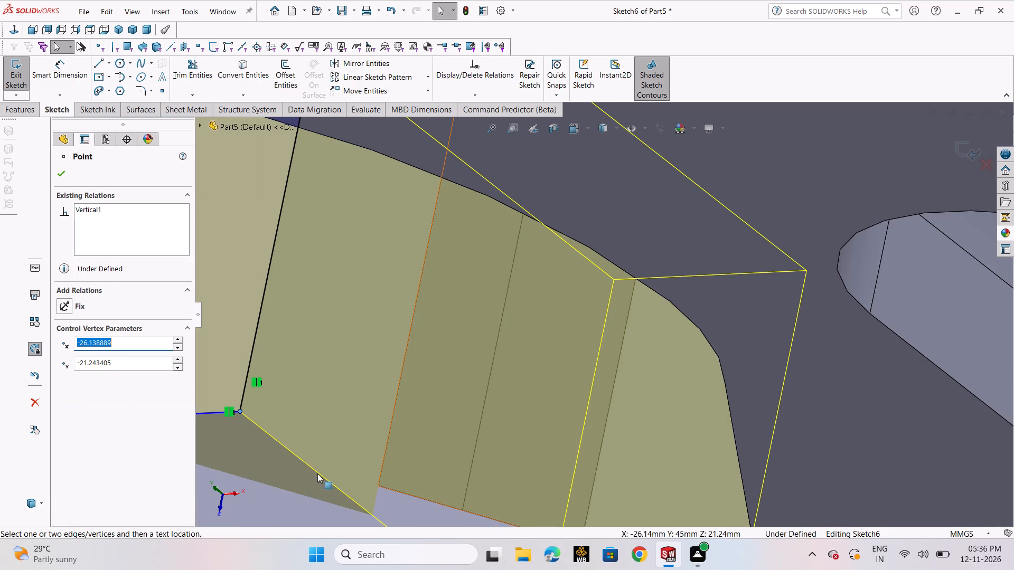
ctrl+click(377, 484)
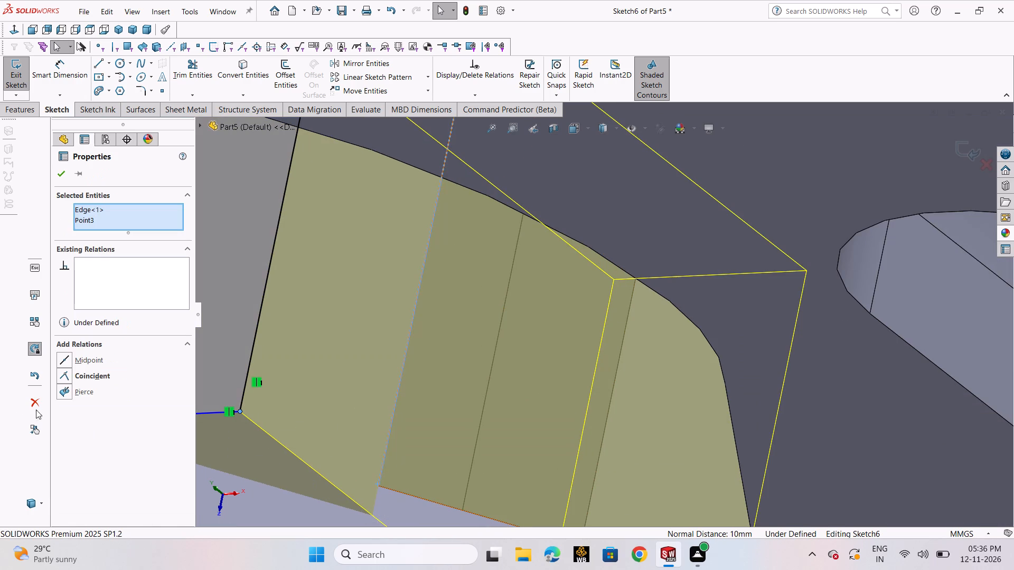
click(66, 377)
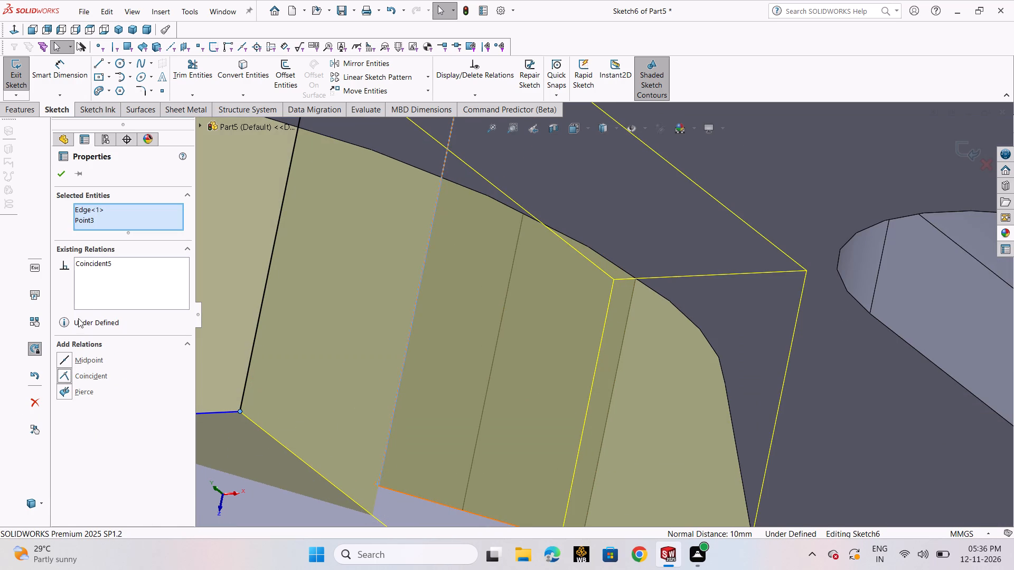
click(58, 180)
Shift that corner slightly rearward and add a Coincident relation between it and the front vertex of the cavity's inner edge.
scroll(377, 496, up, 2)
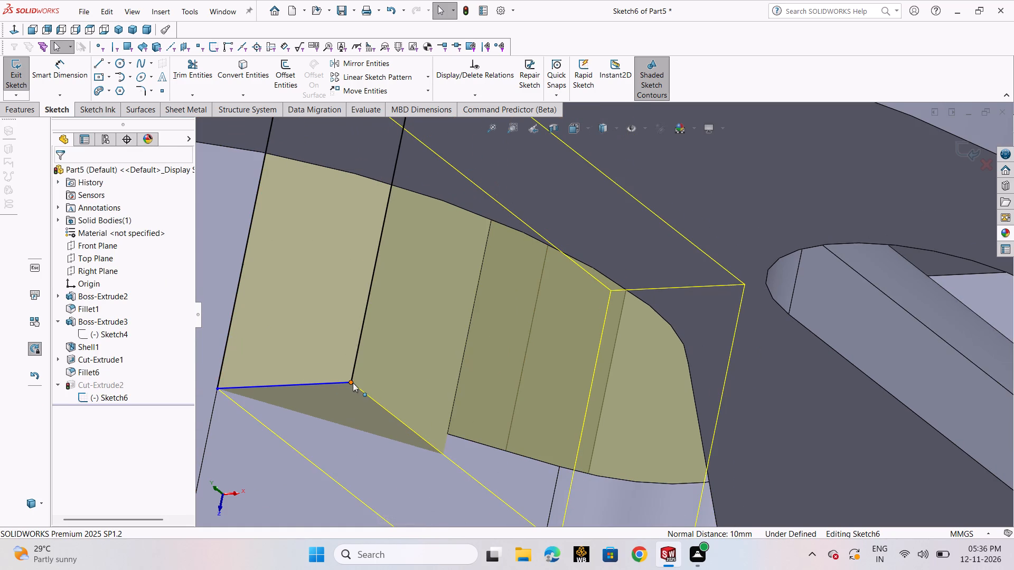
drag(353, 383, 356, 359)
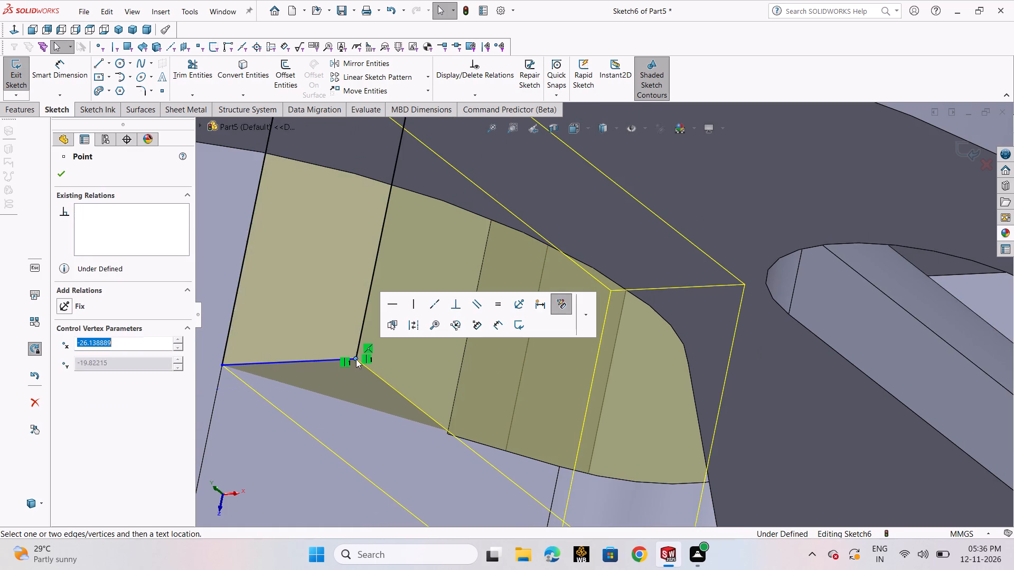
click(217, 233)
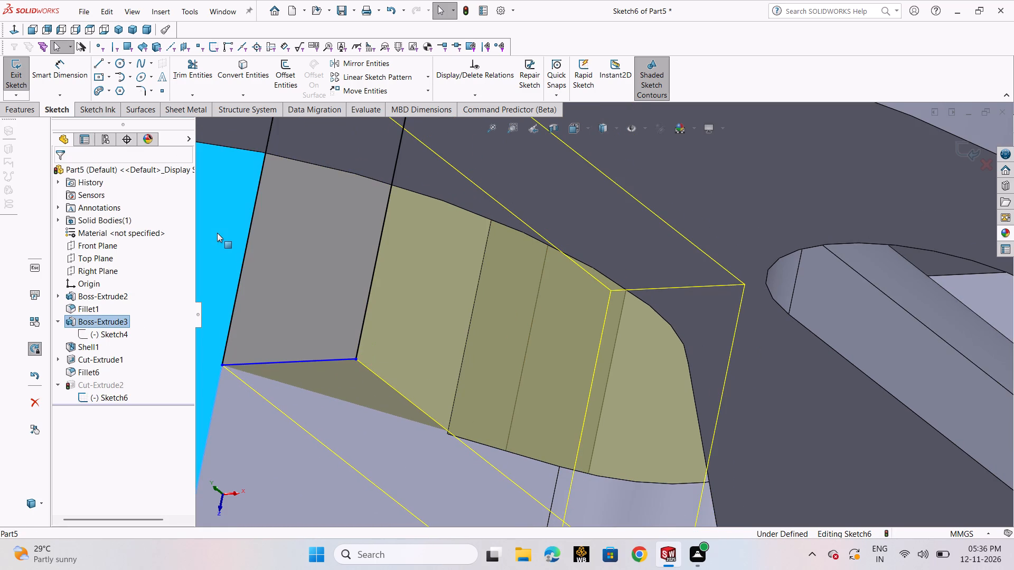
key(Escape)
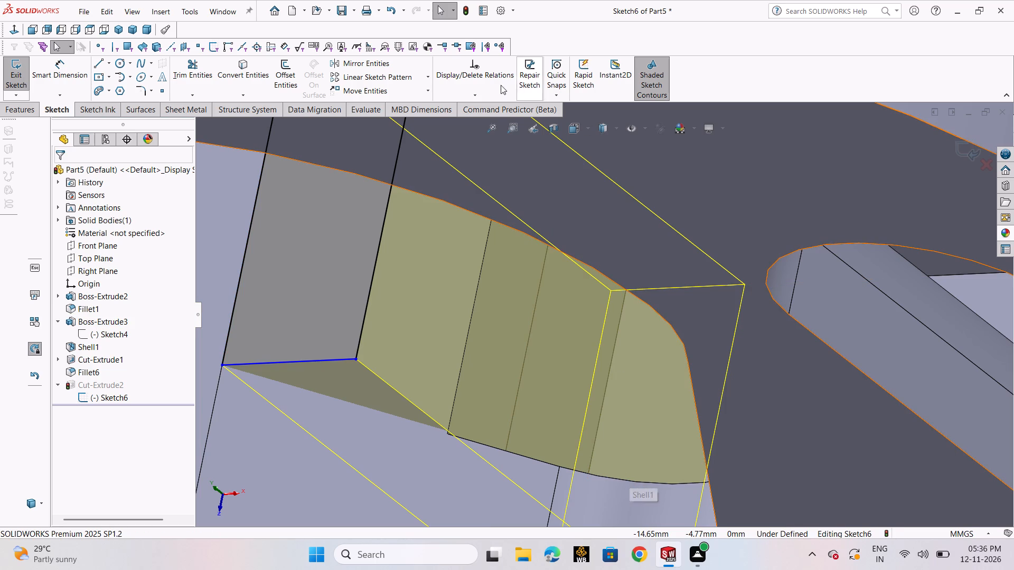
click(477, 92)
click(484, 119)
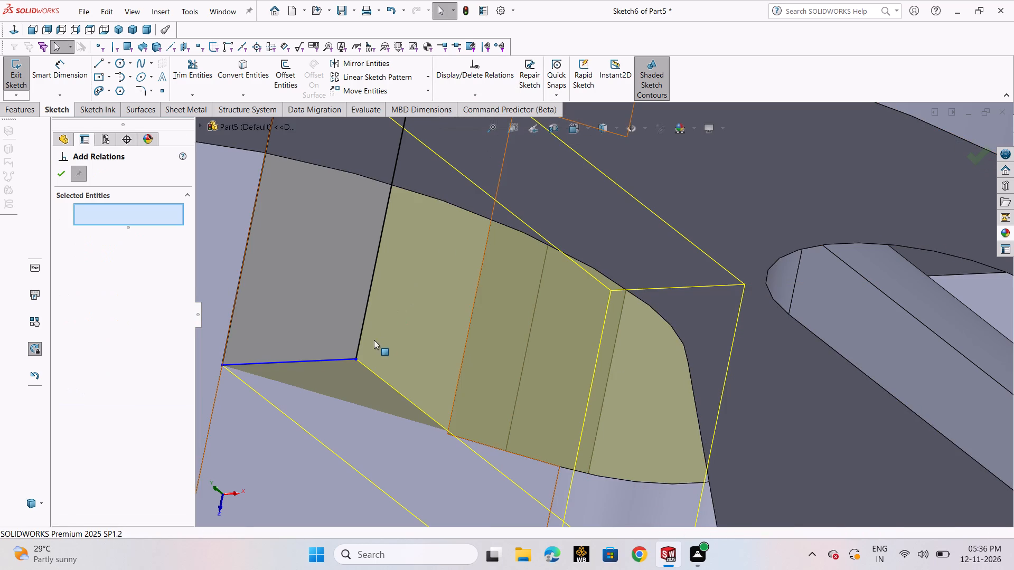
click(356, 358)
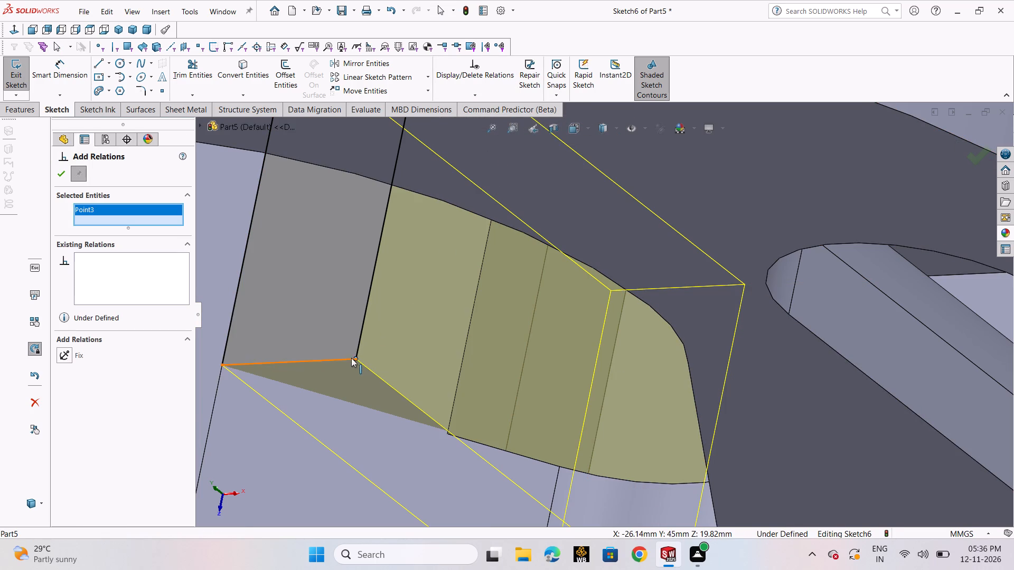
ctrl+click(446, 435)
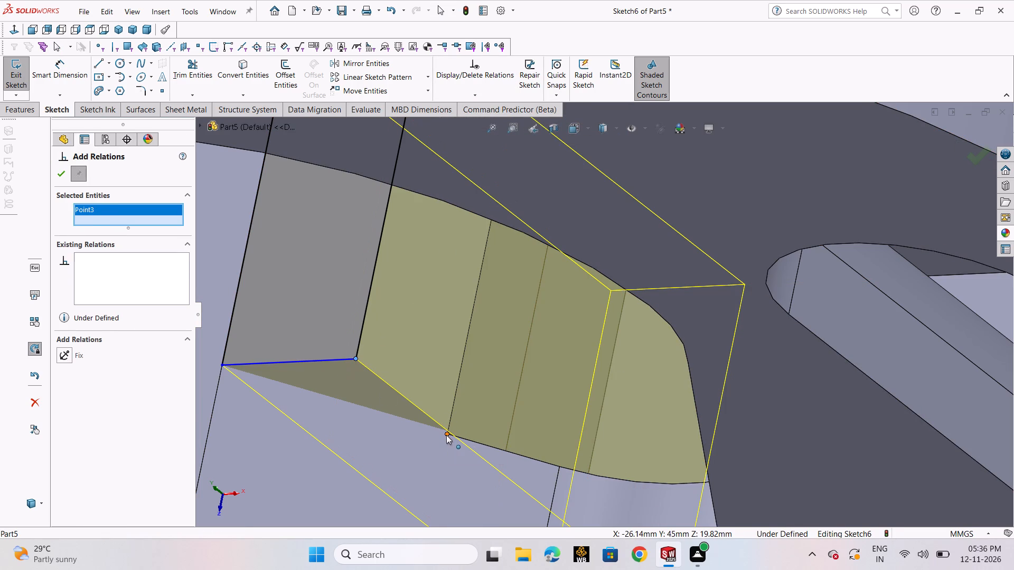
click(97, 401)
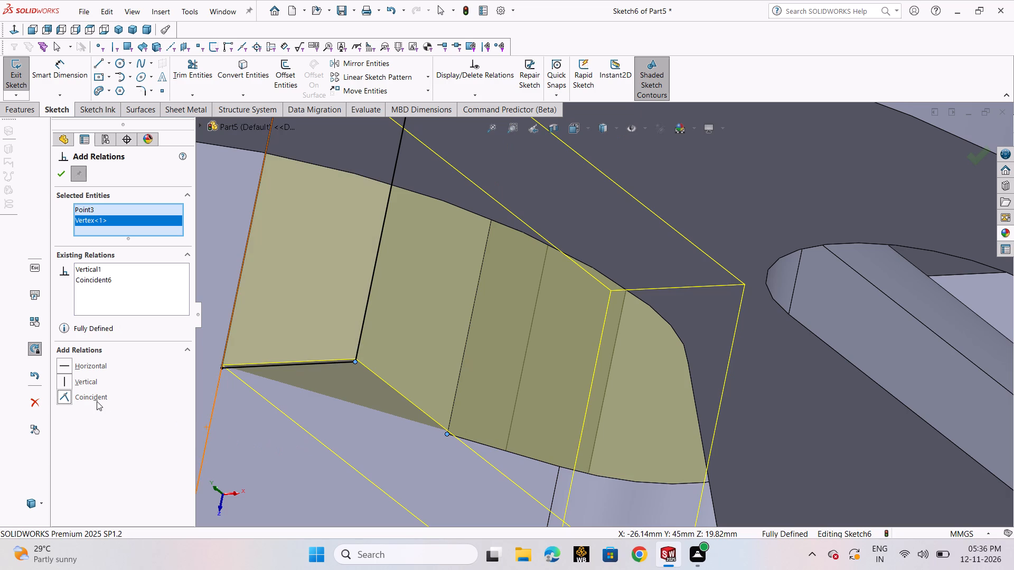
click(62, 178)
Finish editing the lip sketch so the cut rebuilds, and show the whole part in isometric view.
scroll(395, 426, up, 5)
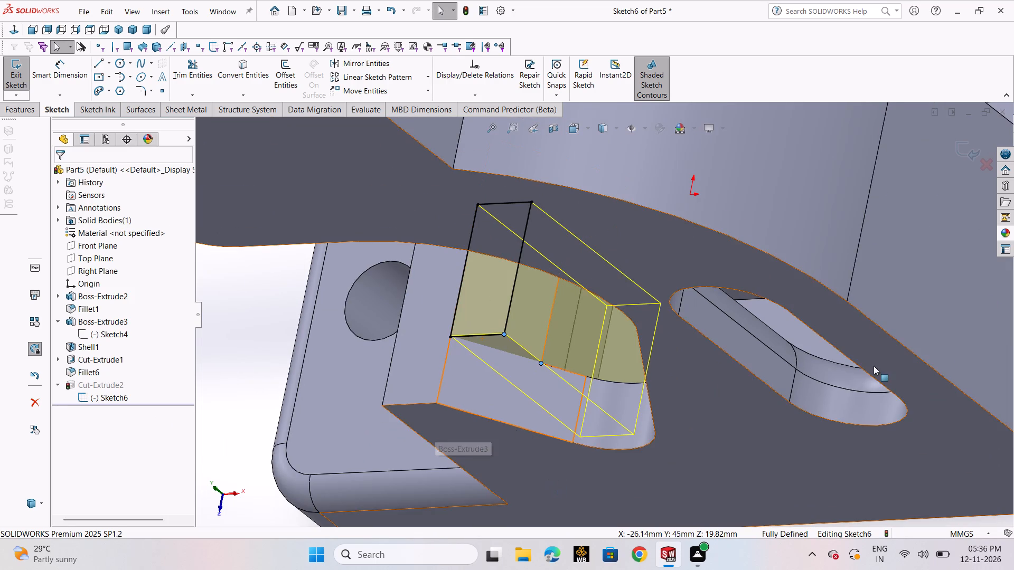
click(965, 148)
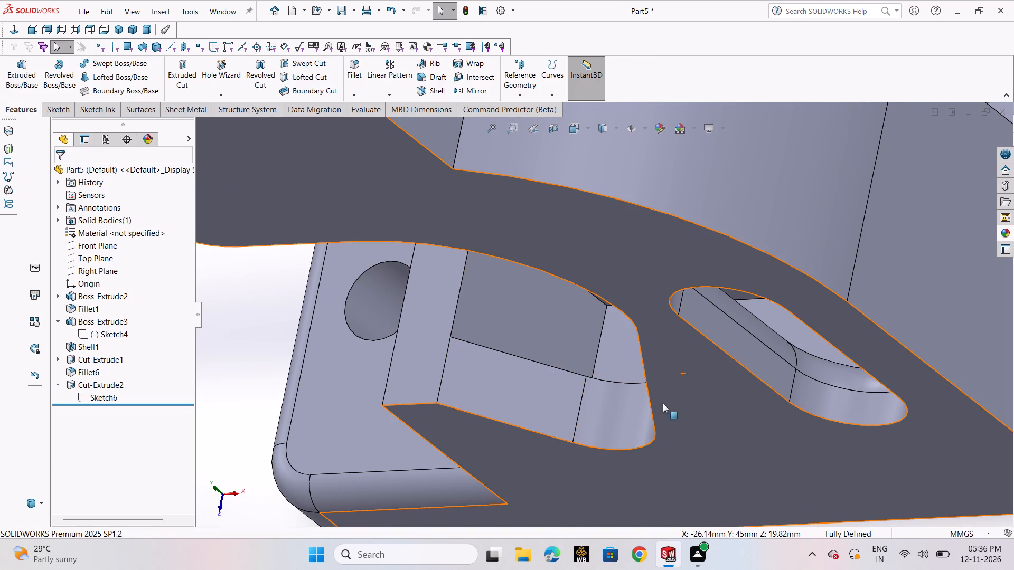
scroll(645, 412, down, 2)
scroll(645, 412, up, 5)
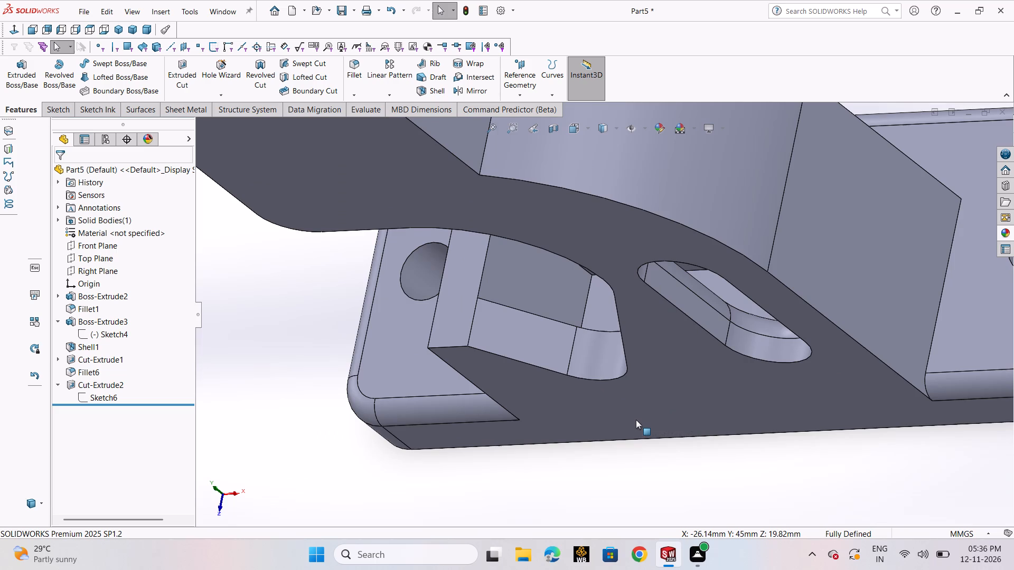
key(ctrl+7)
click(773, 357)
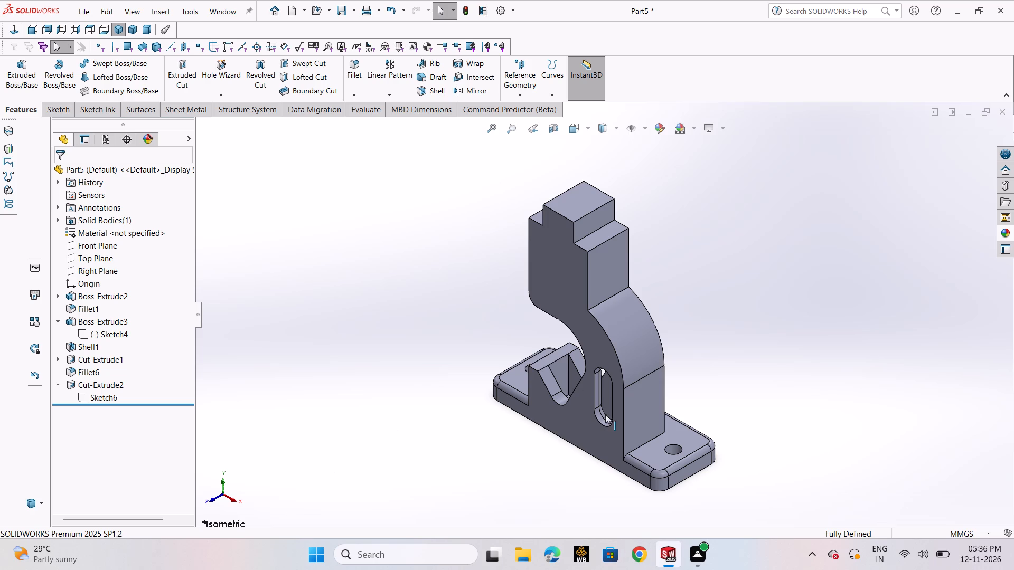
Fillet the arc upright's foot edge on the plate and the connected front-face outline edges with a symmetric 5 mm radius.
click(356, 74)
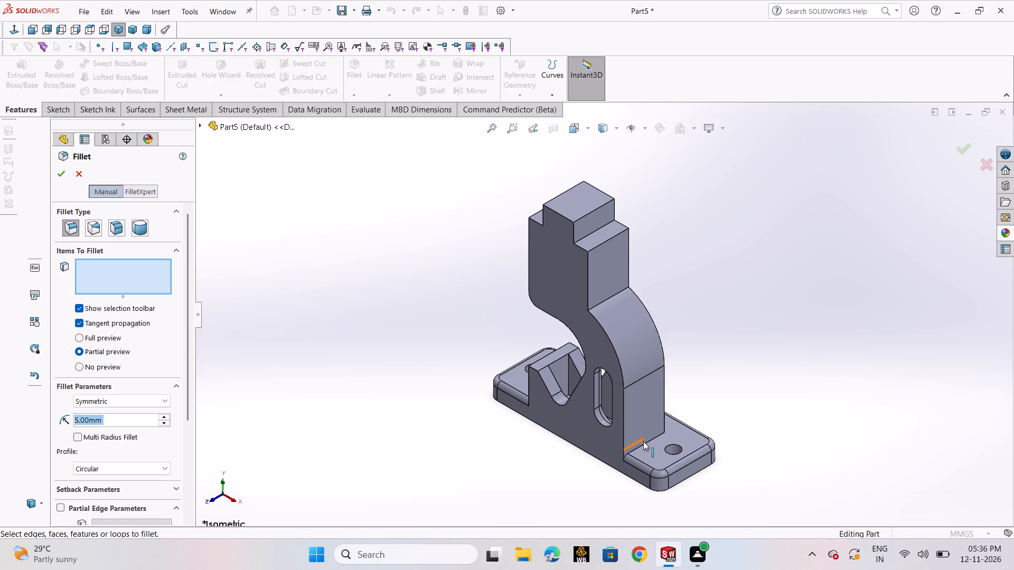
click(645, 444)
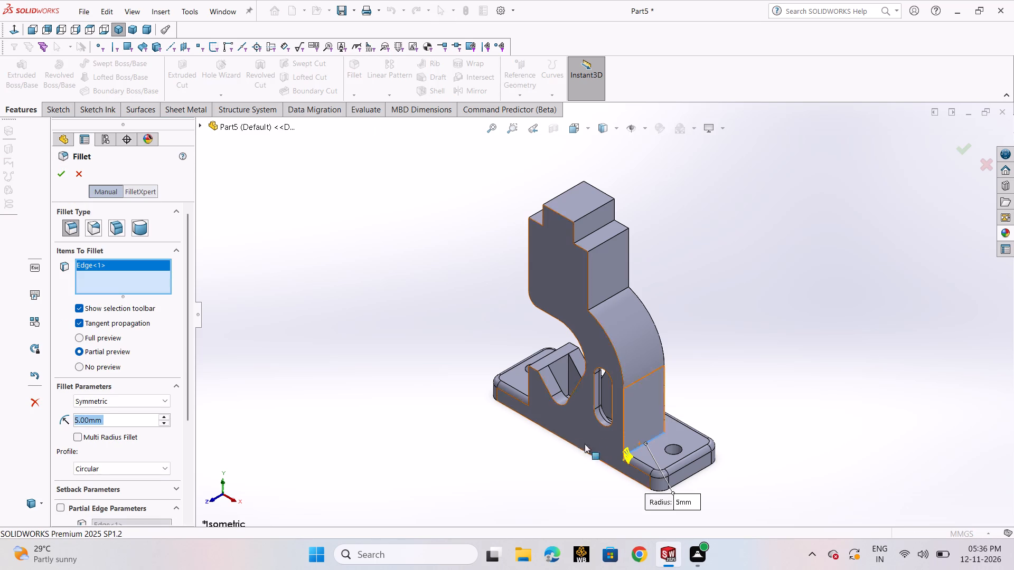
click(623, 396)
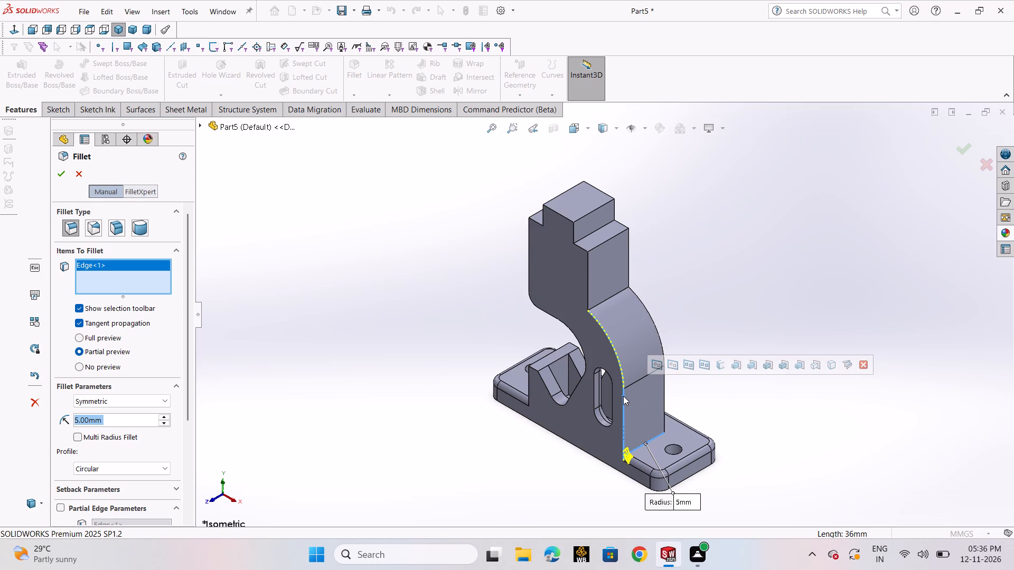
click(658, 364)
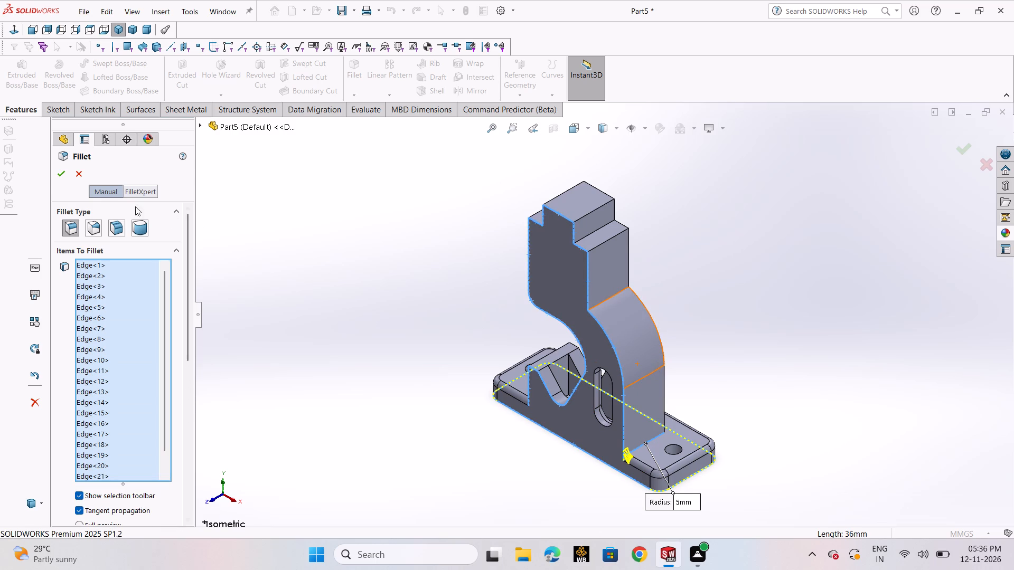
click(62, 177)
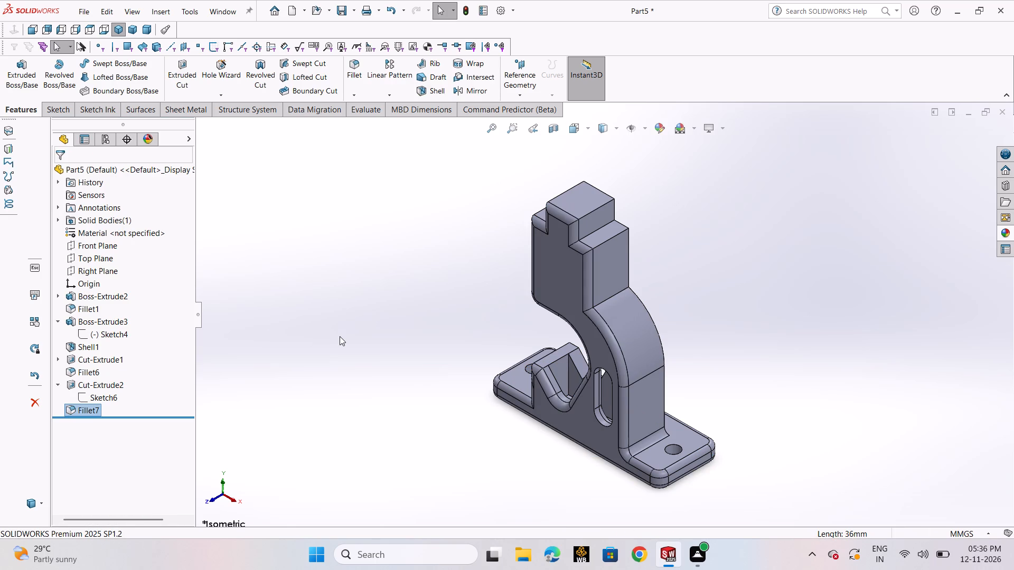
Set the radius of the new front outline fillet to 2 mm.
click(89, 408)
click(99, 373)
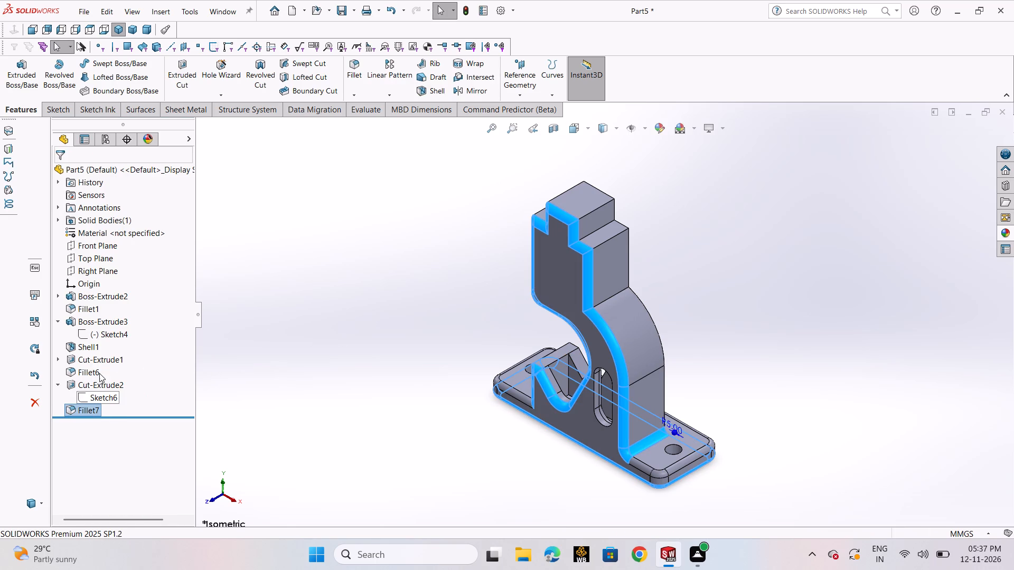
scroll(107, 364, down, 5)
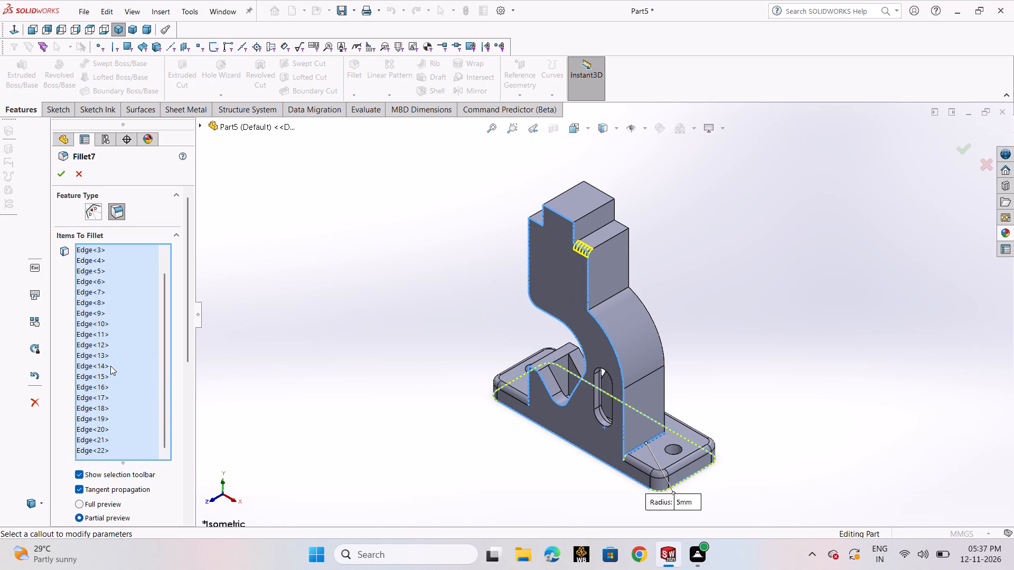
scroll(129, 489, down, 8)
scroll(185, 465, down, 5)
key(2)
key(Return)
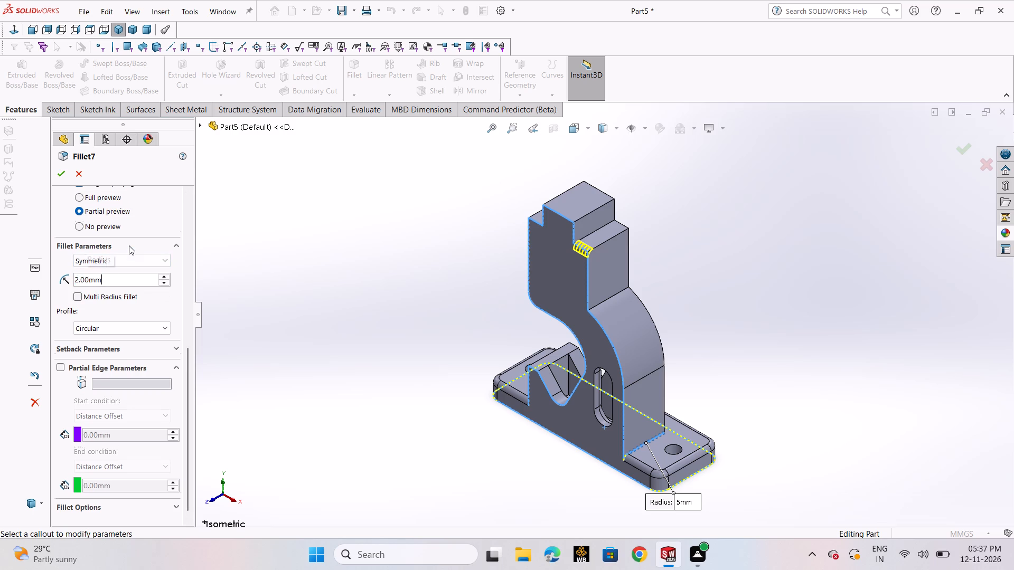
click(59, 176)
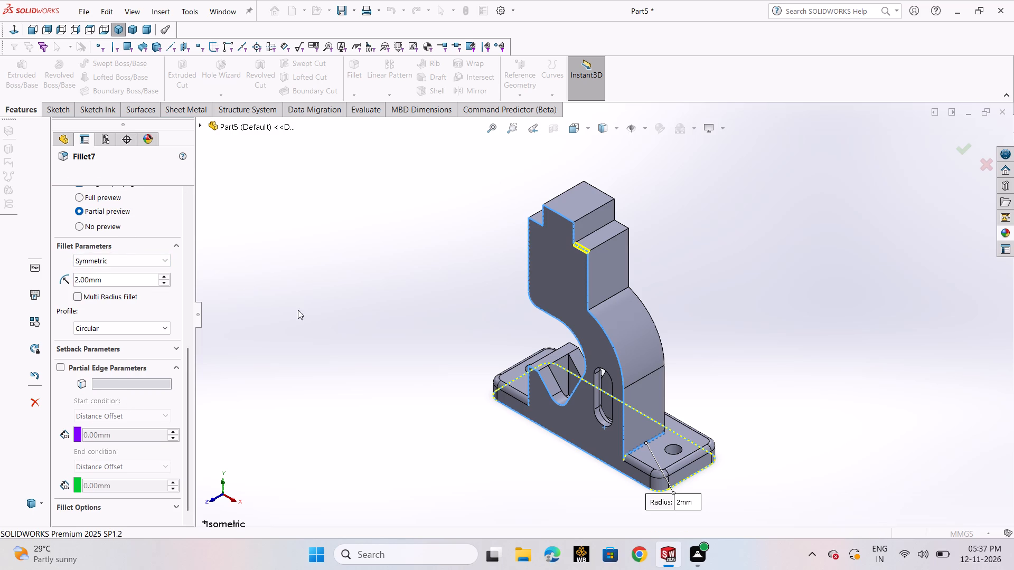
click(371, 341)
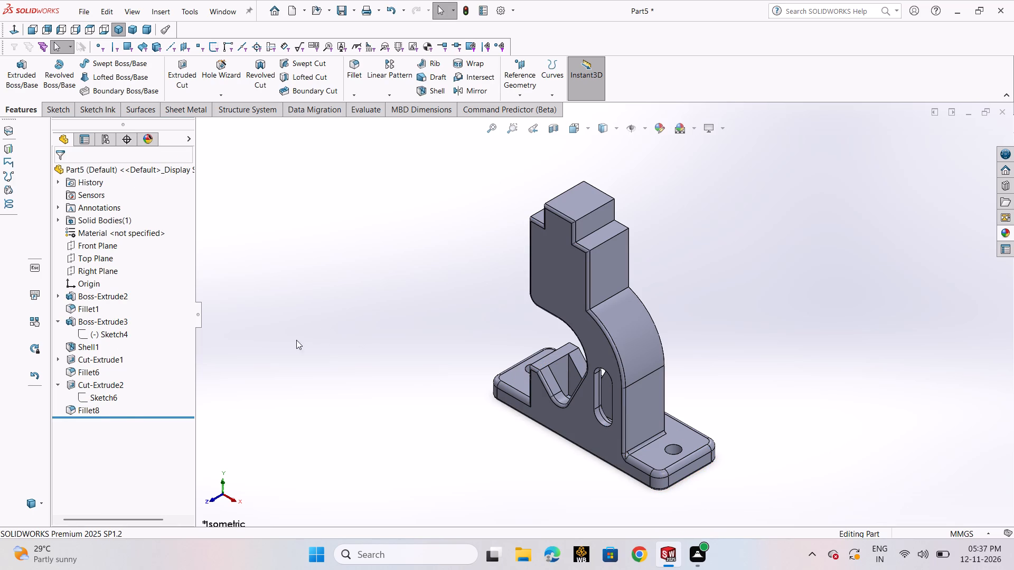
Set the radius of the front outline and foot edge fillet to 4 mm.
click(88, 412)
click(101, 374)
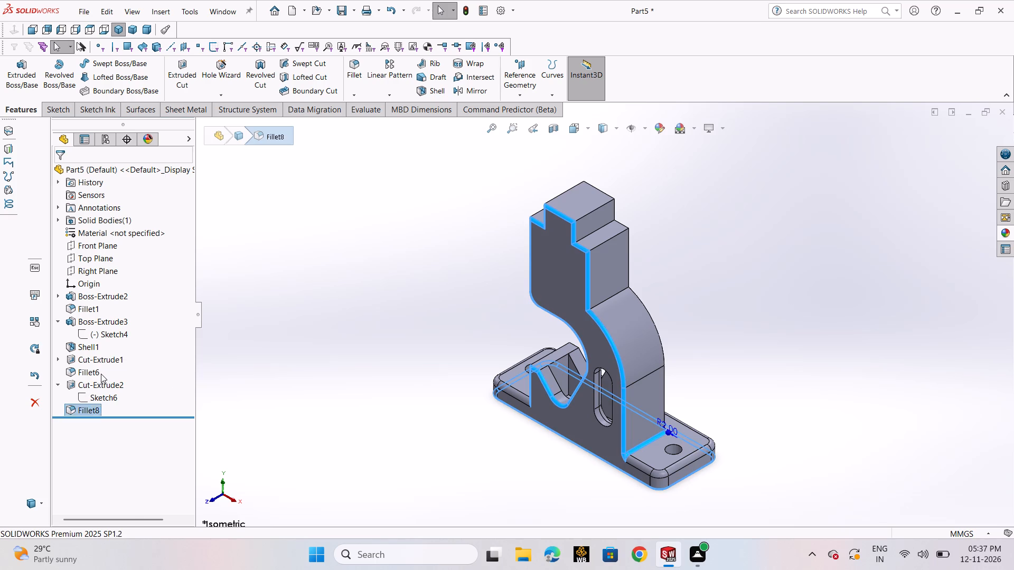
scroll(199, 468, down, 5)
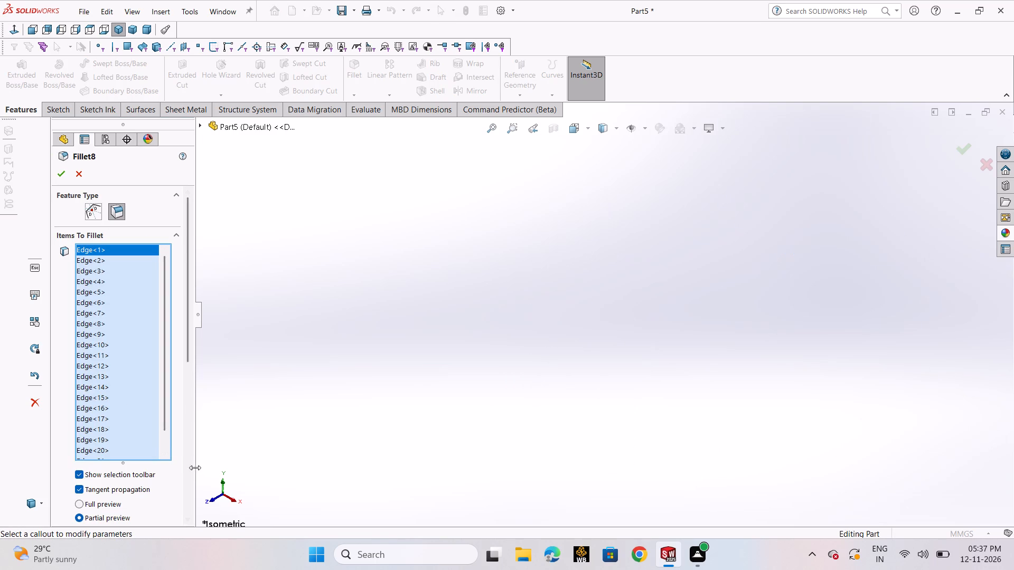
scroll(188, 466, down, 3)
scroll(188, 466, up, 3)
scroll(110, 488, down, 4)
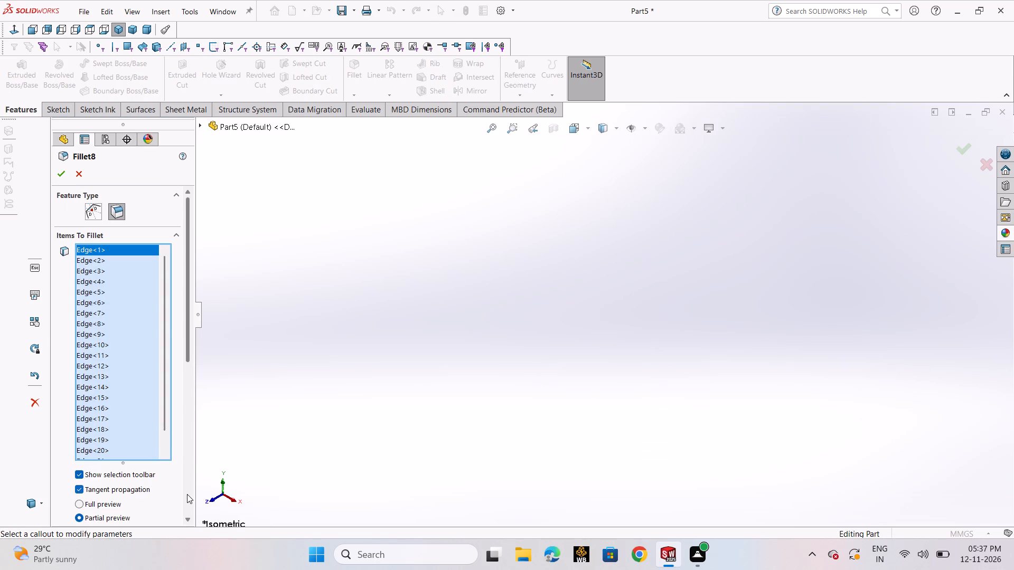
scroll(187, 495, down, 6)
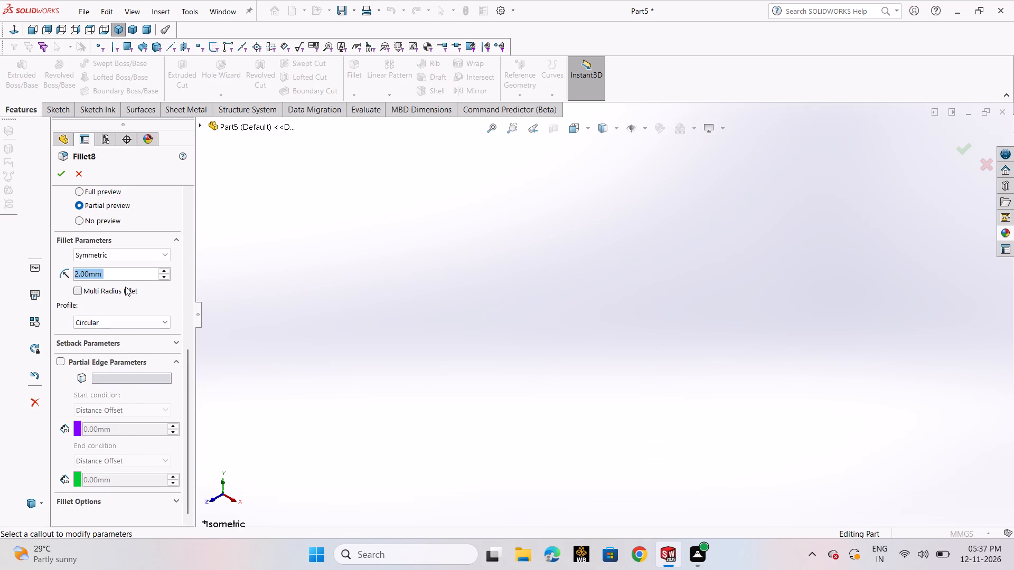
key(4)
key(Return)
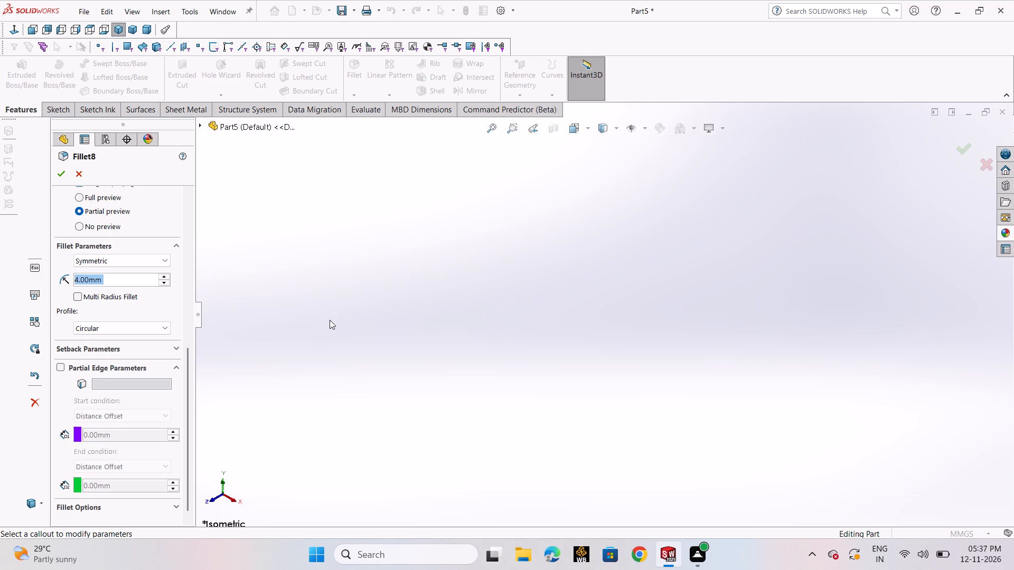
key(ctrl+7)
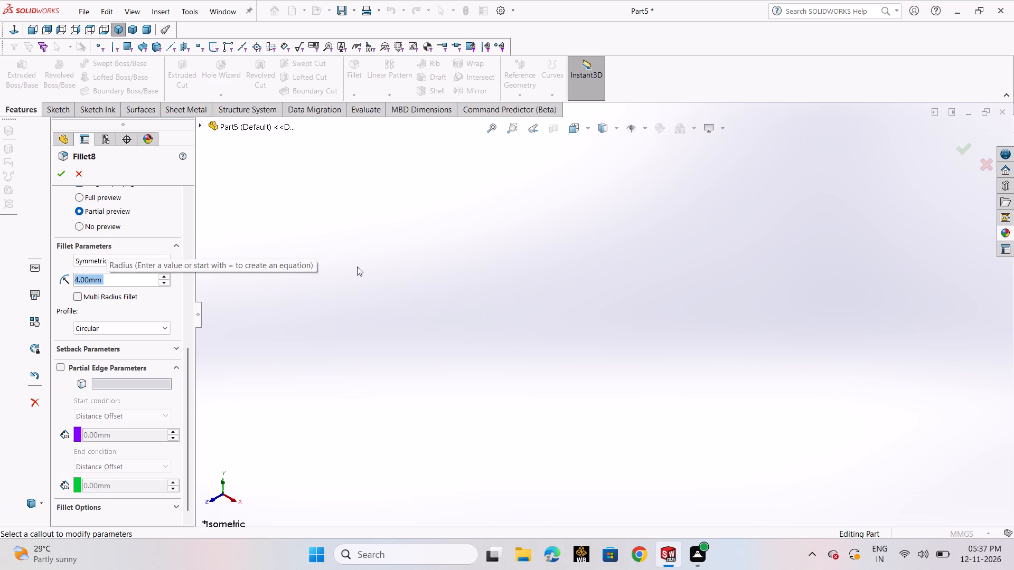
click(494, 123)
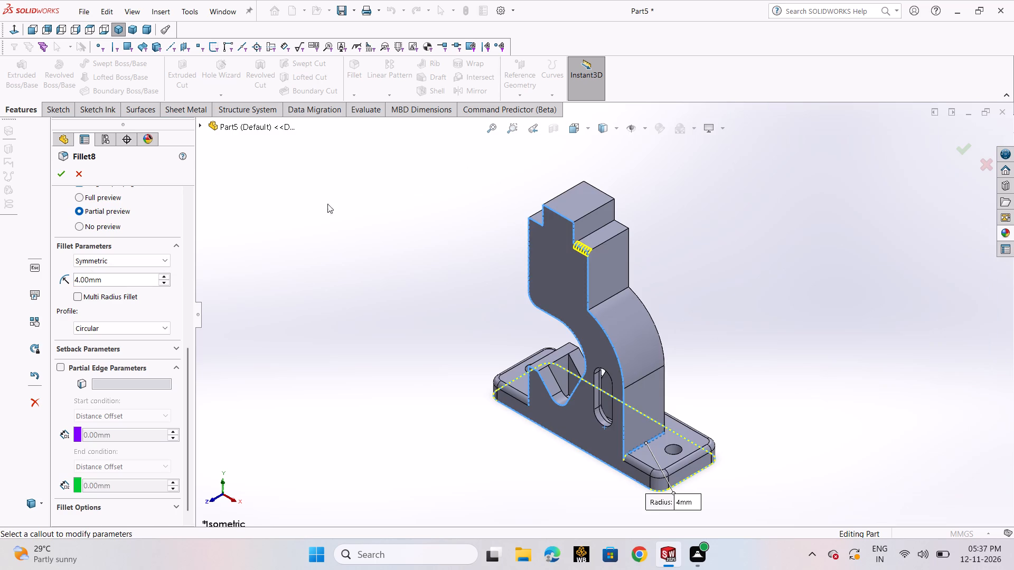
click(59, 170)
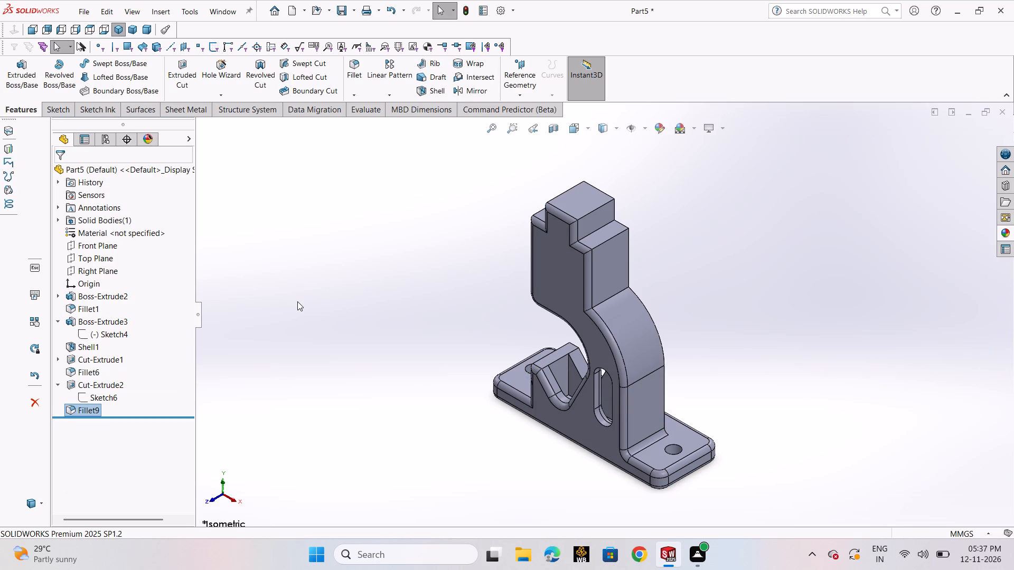
Undo the 4 mm radius change and the earlier edits back to before the front outline fillet.
click(297, 301)
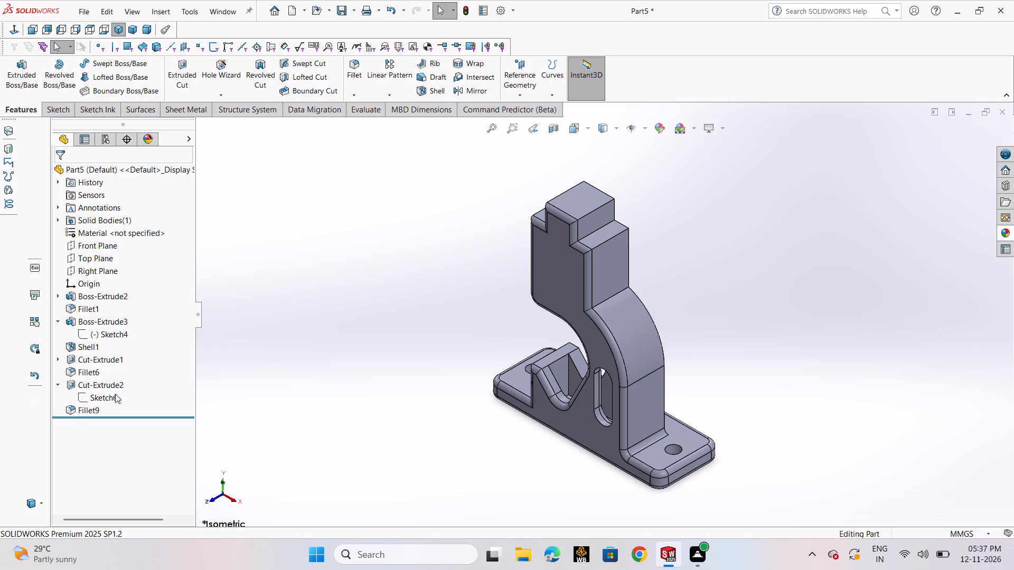
click(81, 414)
key(ctrl+z)
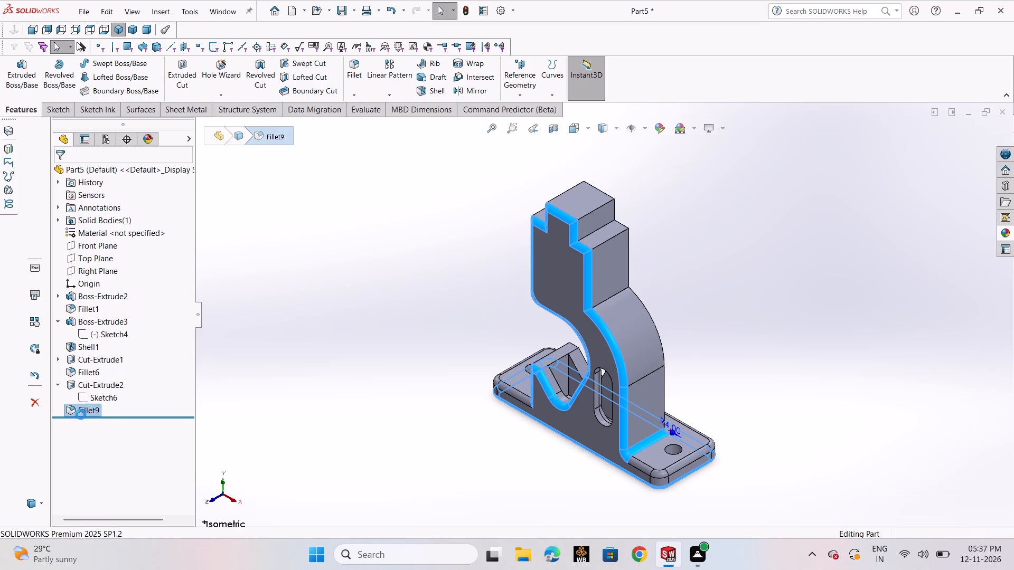
key(ctrl+z)
key(ctrl+z)
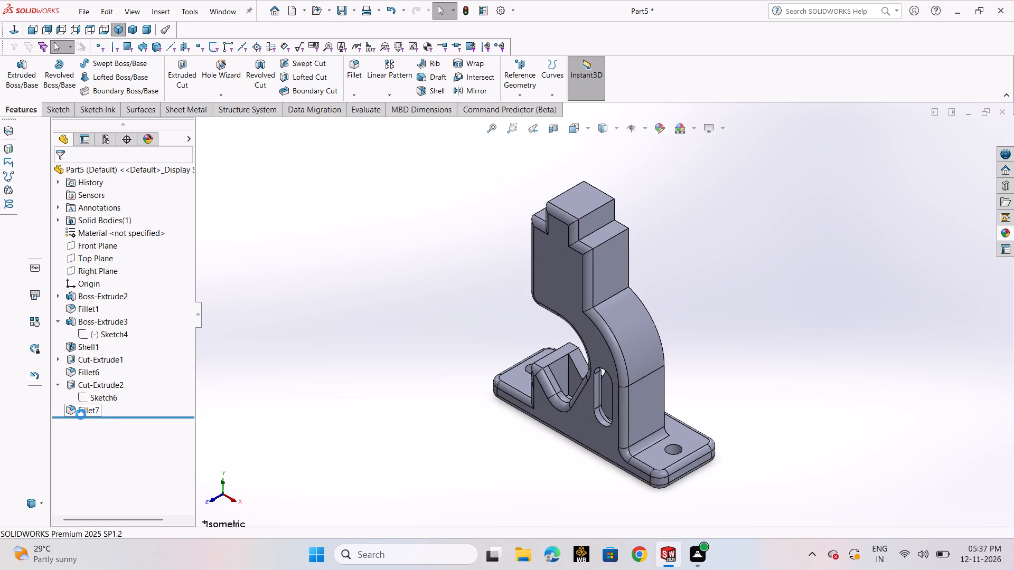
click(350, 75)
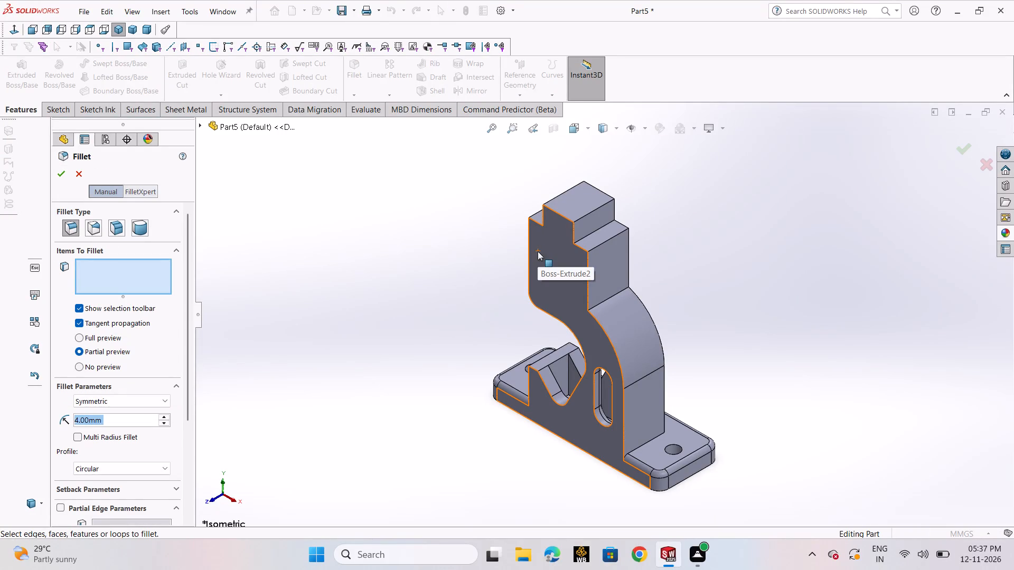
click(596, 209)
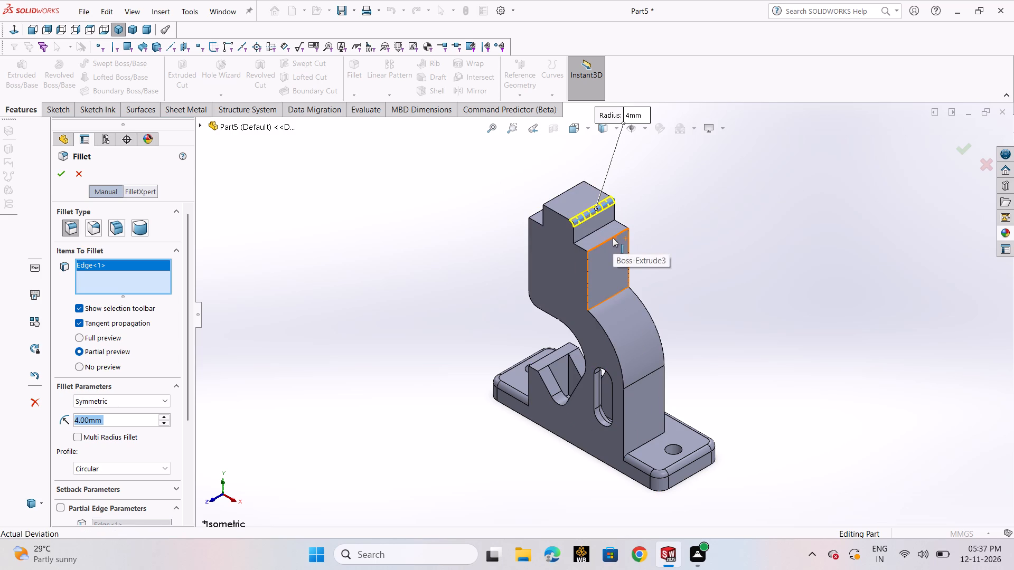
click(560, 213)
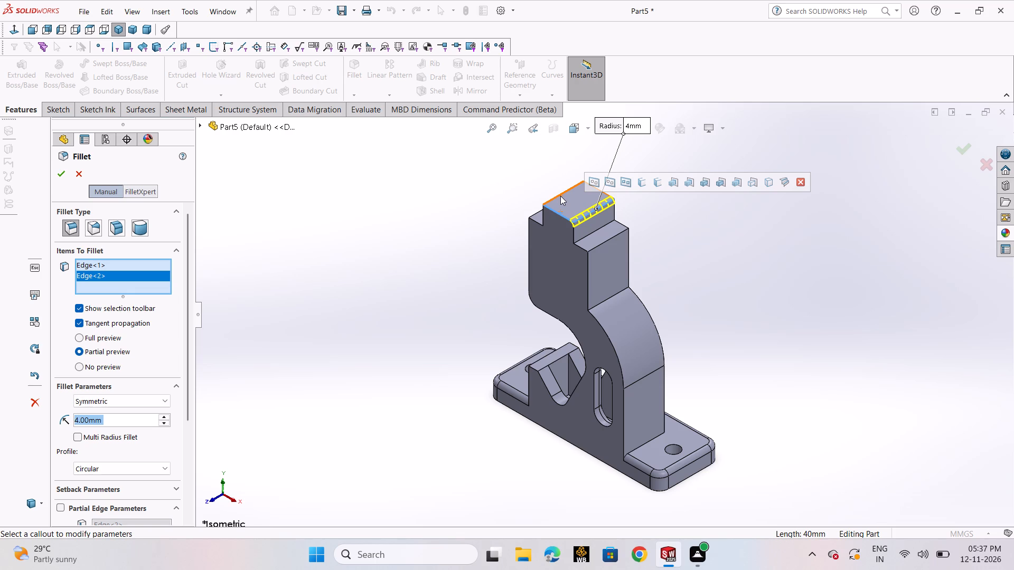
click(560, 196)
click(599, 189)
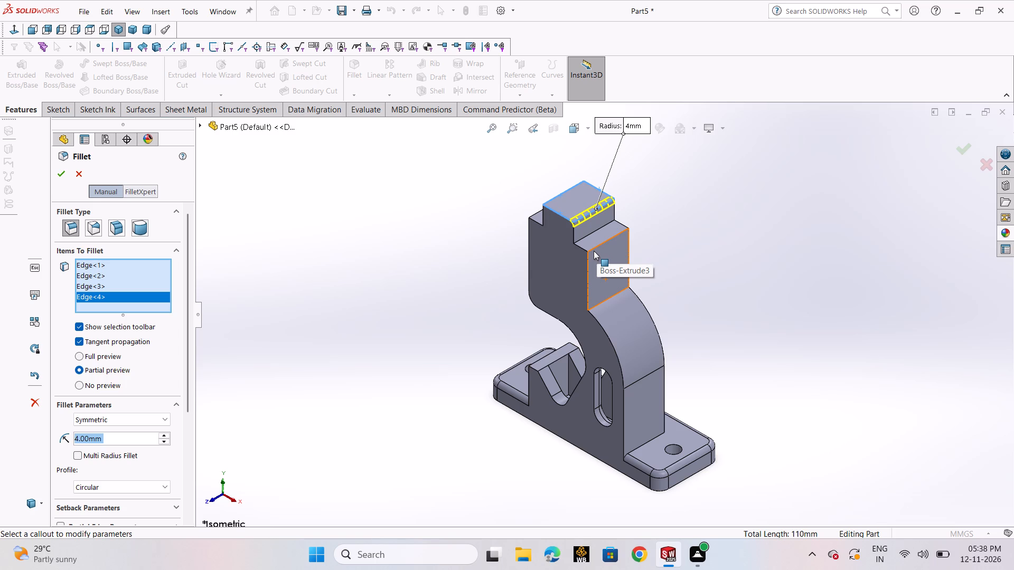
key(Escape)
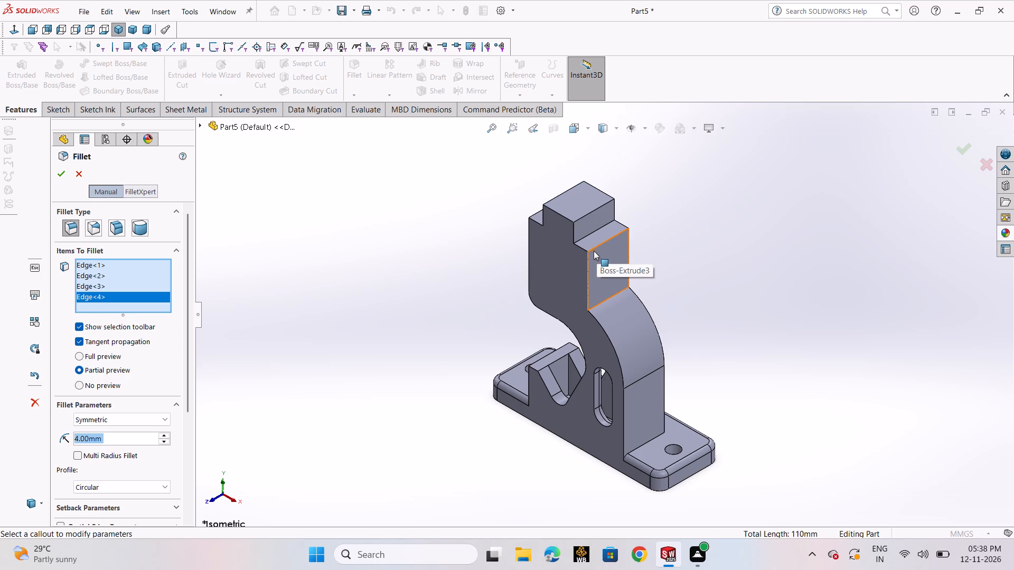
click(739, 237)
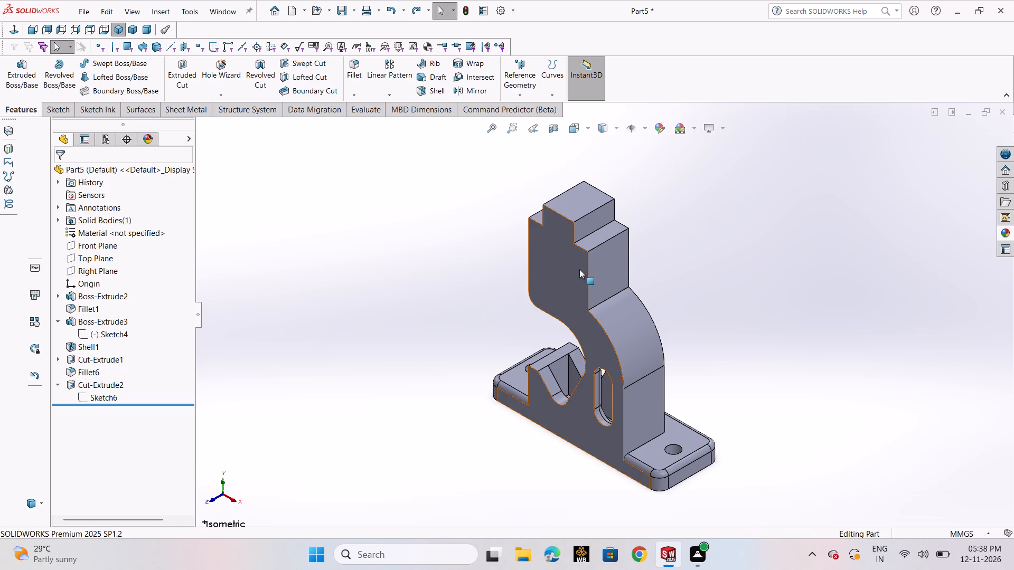
Sketch a corner rectangle about 30 x 18 mm on the upright's front face, matching the narrow top block's outline.
click(576, 269)
click(632, 237)
scroll(637, 223, up, 2)
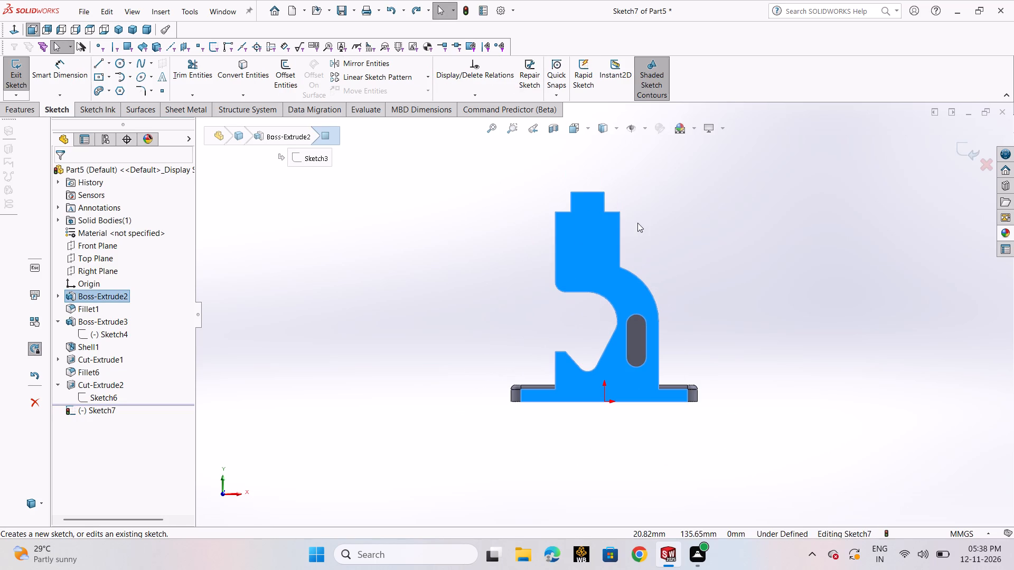
click(103, 73)
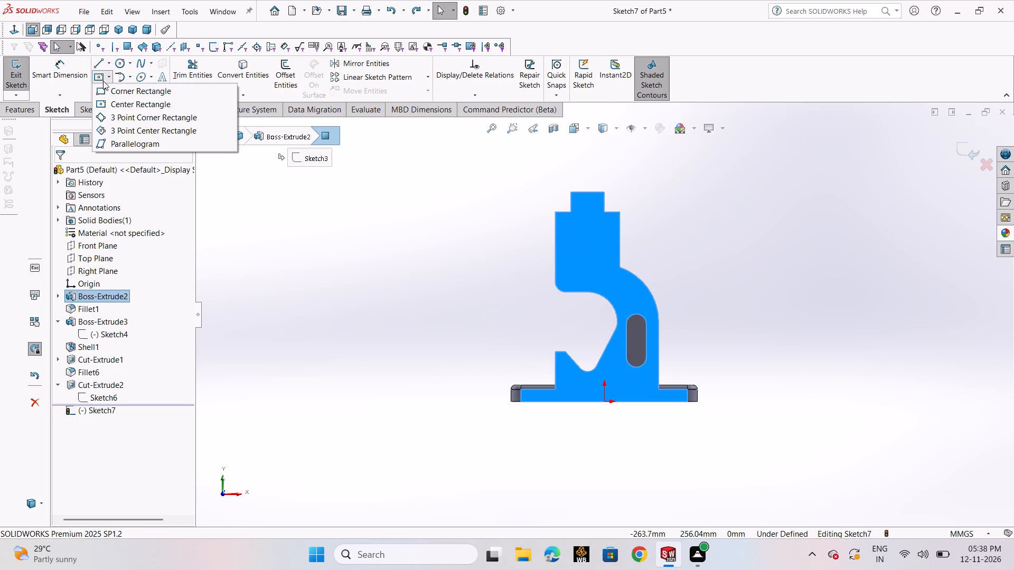
click(114, 94)
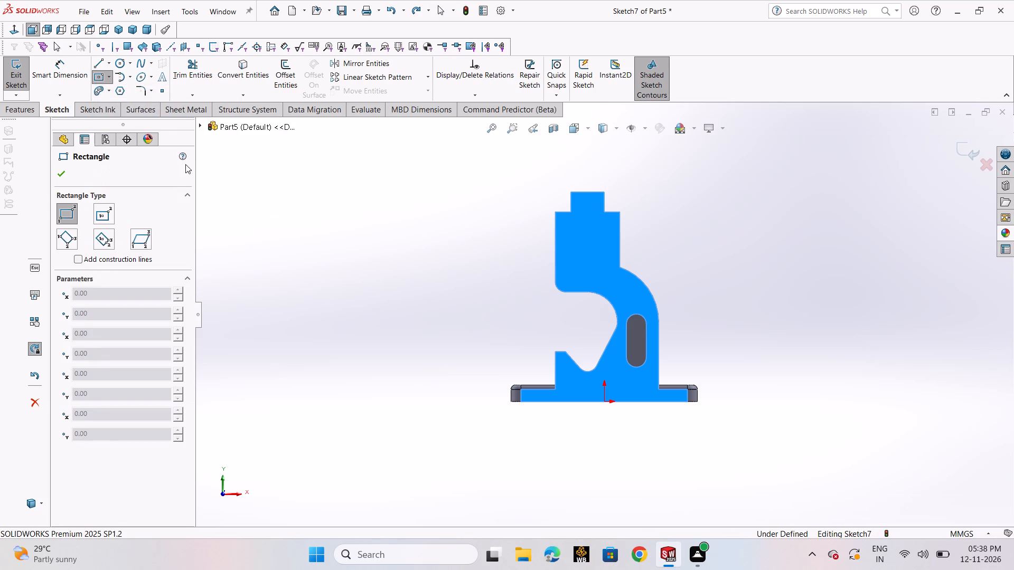
scroll(581, 198, down, 4)
click(564, 218)
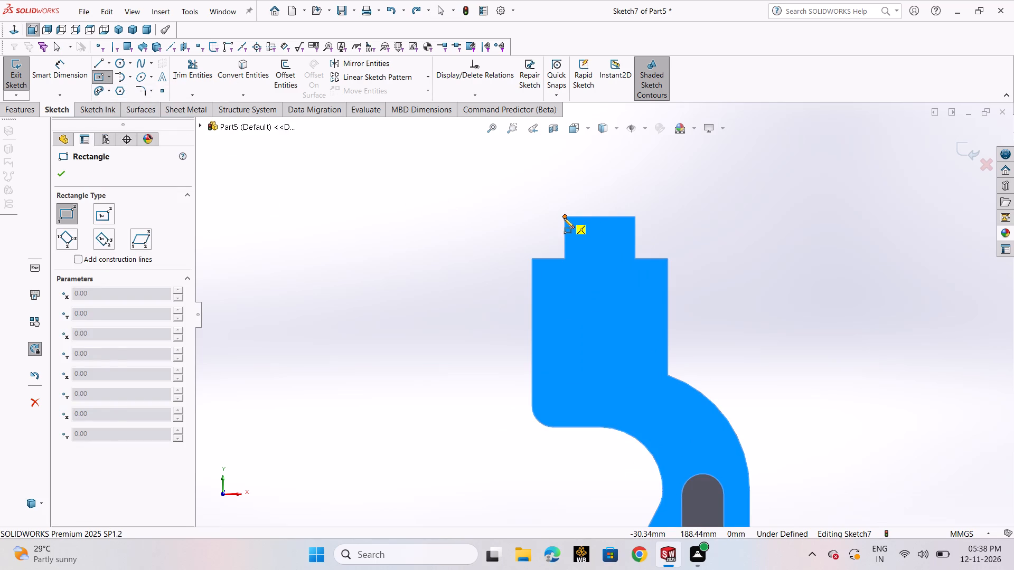
click(634, 259)
right_click(634, 259)
click(652, 264)
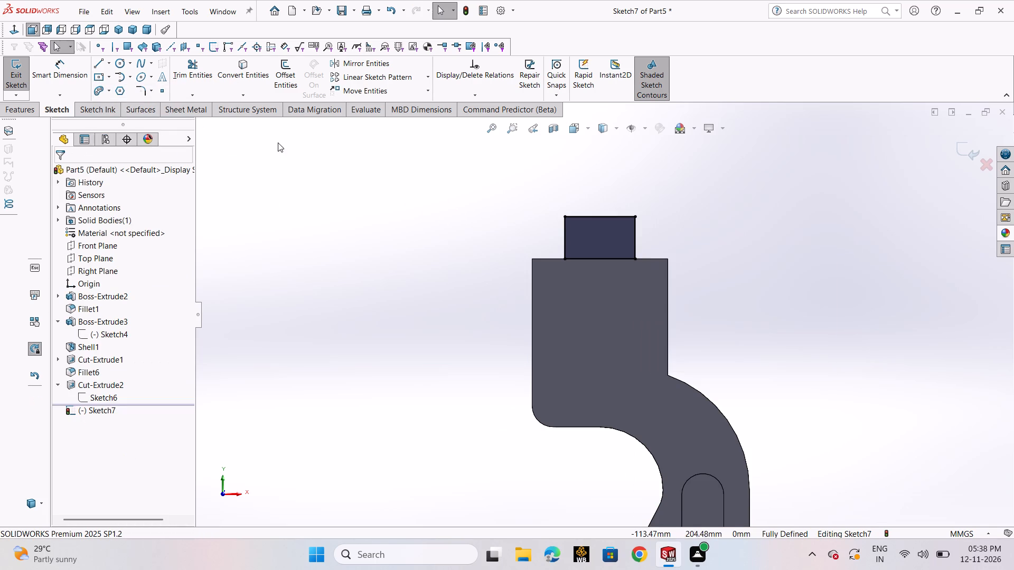
click(18, 69)
Cut-extrude the rectangle with a blind depth of 61 mm through the narrow top block.
click(179, 79)
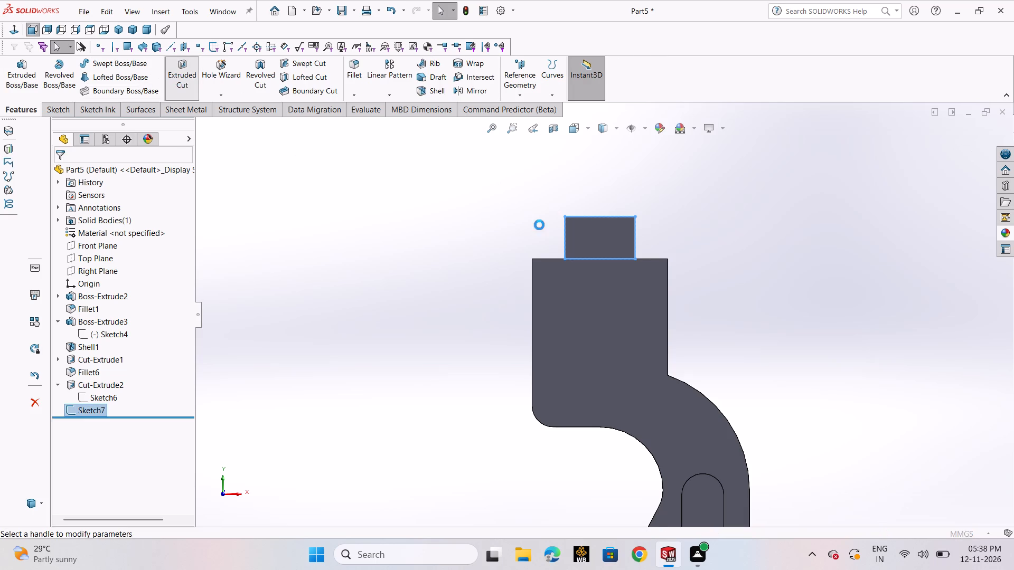
middle_drag(823, 273, 747, 313)
drag(699, 216, 768, 211)
click(60, 179)
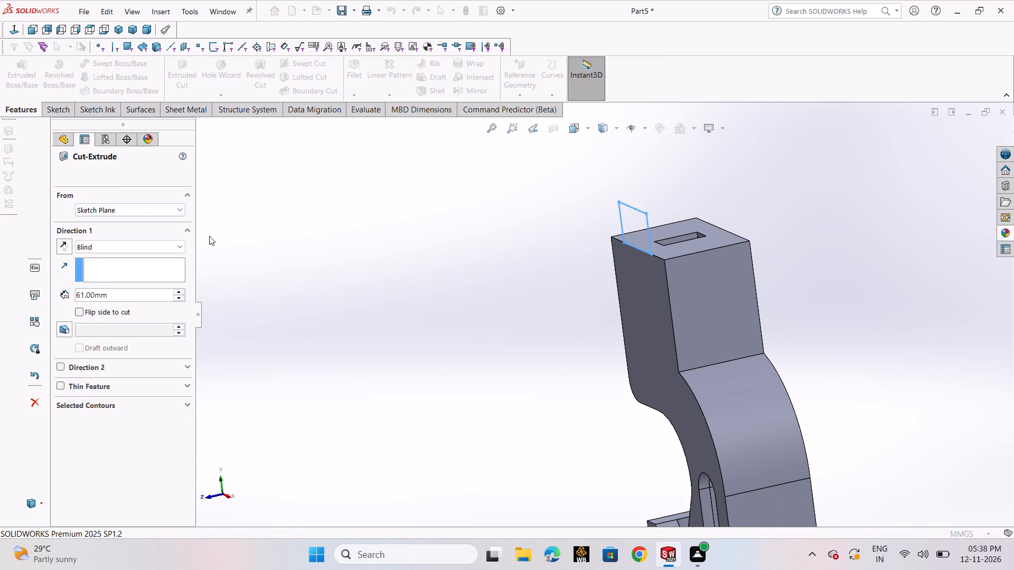
click(372, 293)
Start a new sketch on the upright's flat top face around the rectangular opening.
scroll(874, 280, up, 1)
middle_drag(837, 268, 826, 317)
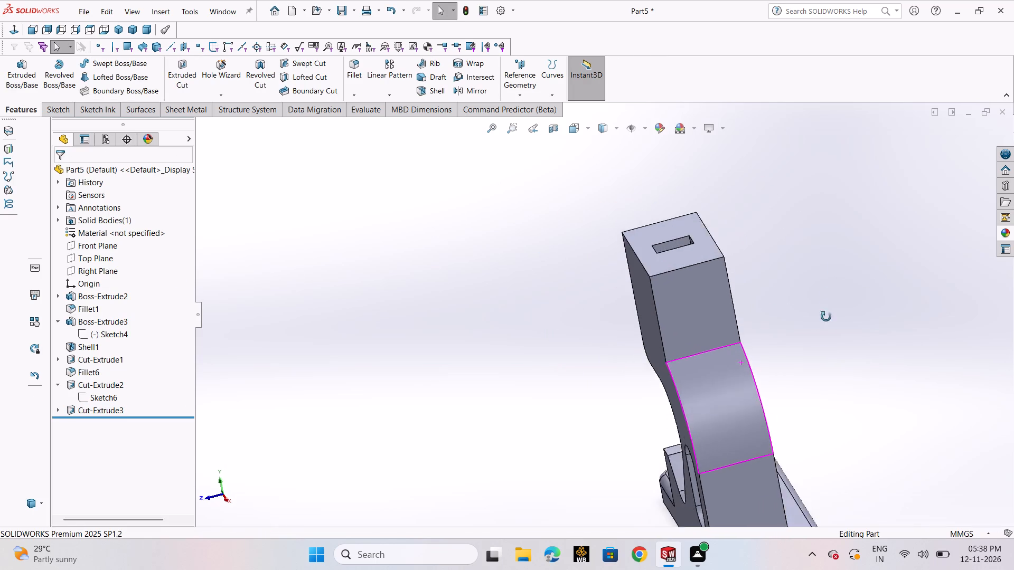
middle_drag(826, 317, 848, 489)
scroll(794, 348, down, 2)
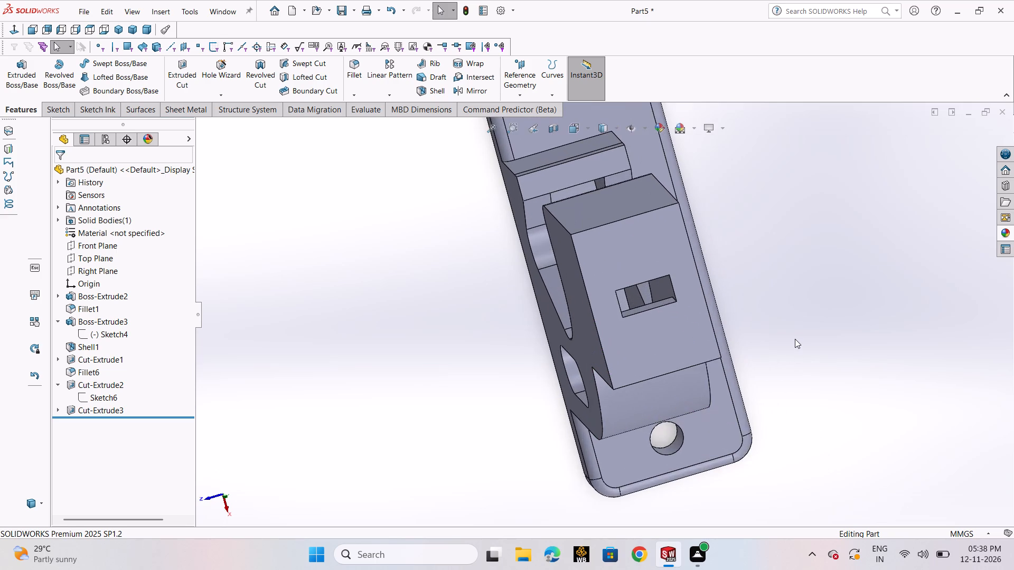
scroll(795, 338, up, 1)
middle_drag(795, 338, 799, 319)
scroll(796, 301, up, 2)
middle_drag(782, 297, 783, 318)
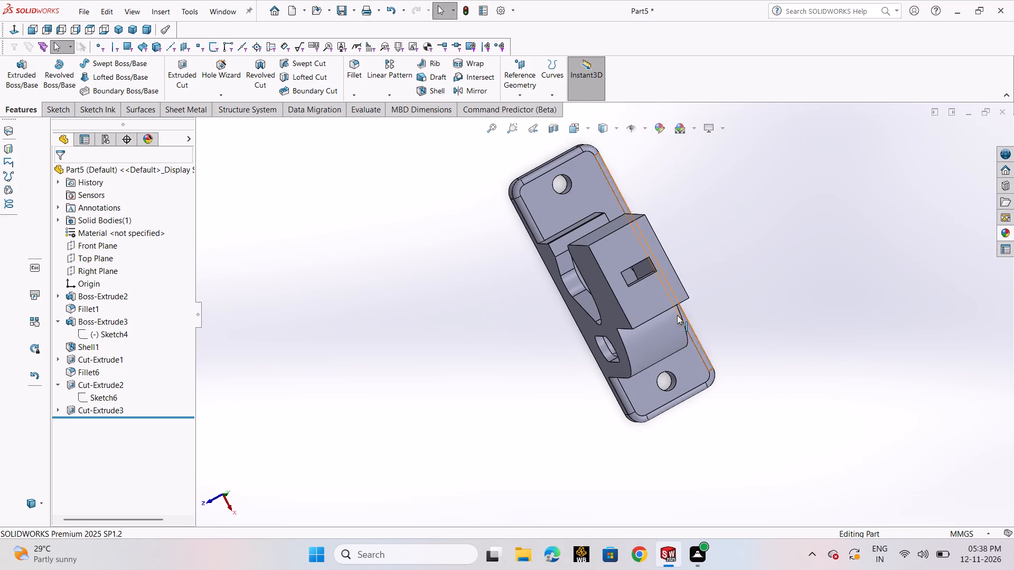
click(663, 291)
click(722, 267)
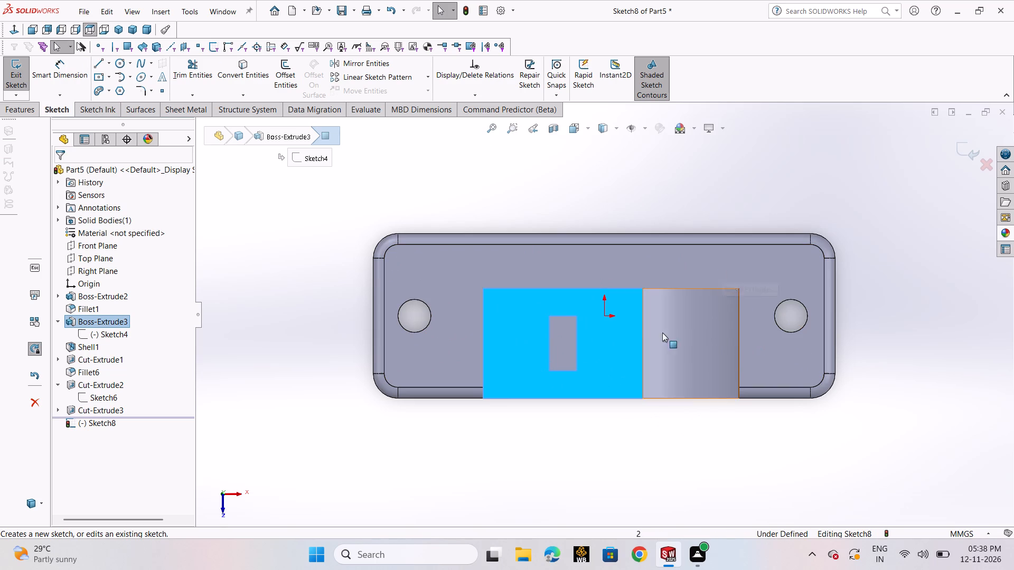
click(603, 215)
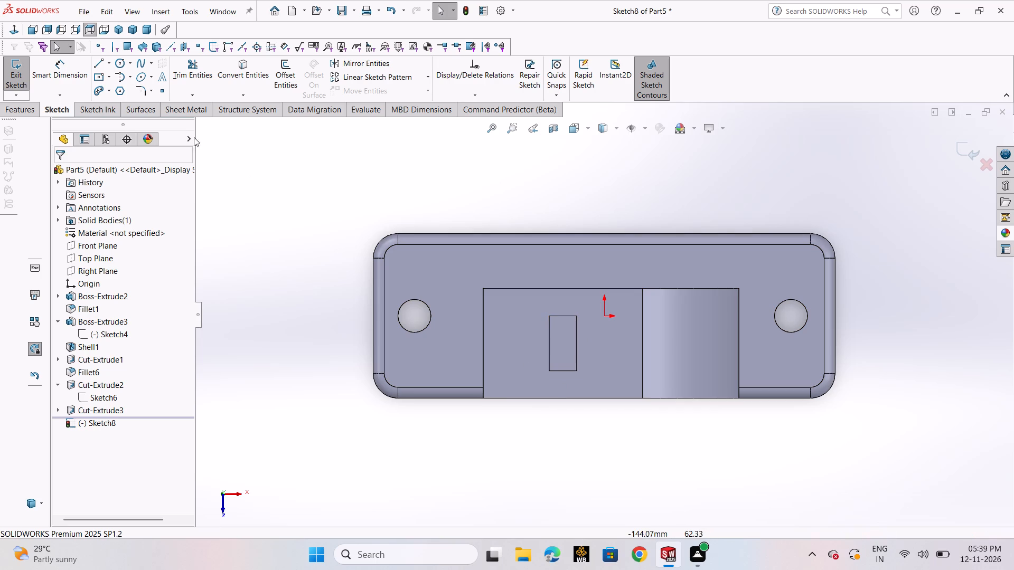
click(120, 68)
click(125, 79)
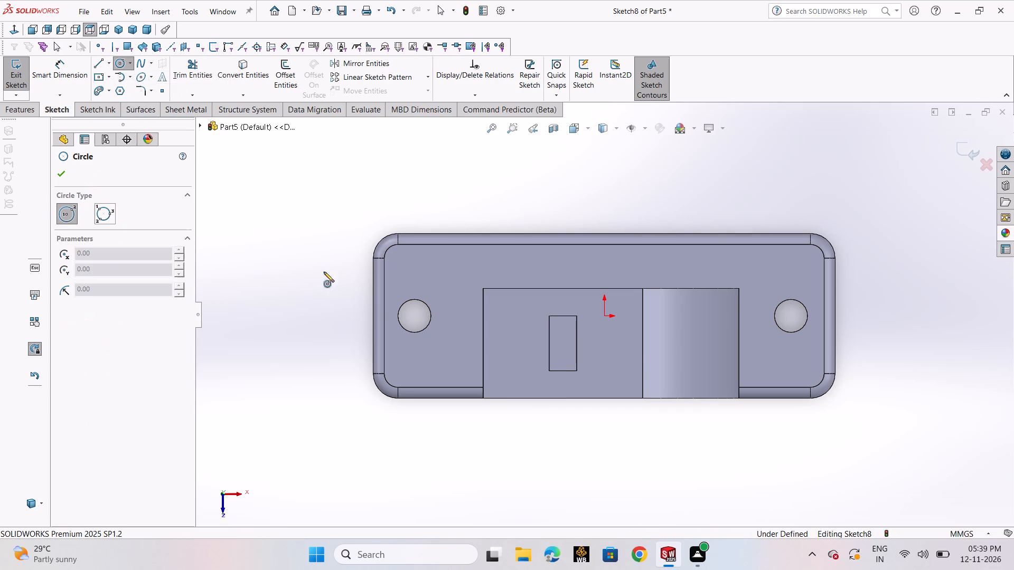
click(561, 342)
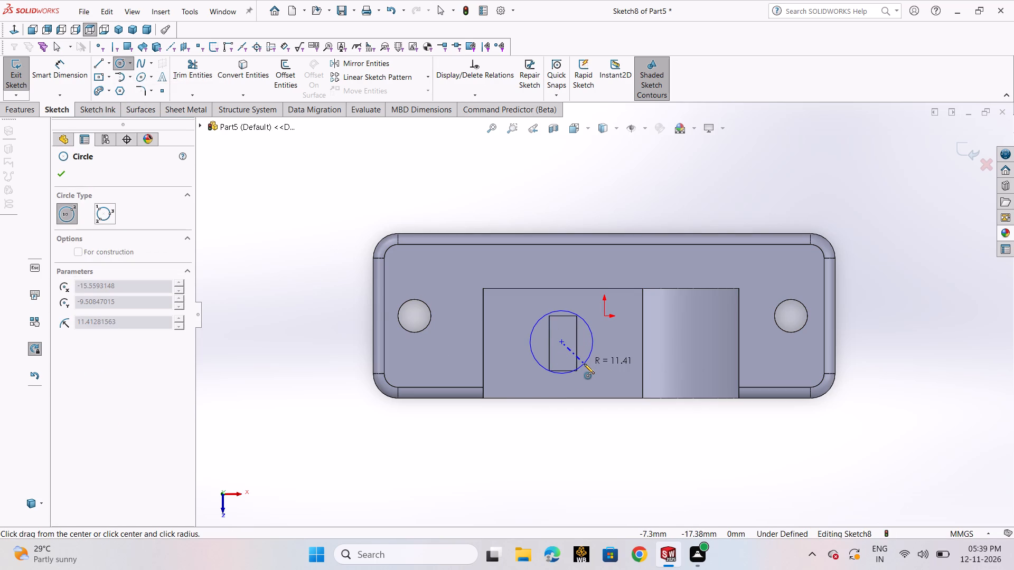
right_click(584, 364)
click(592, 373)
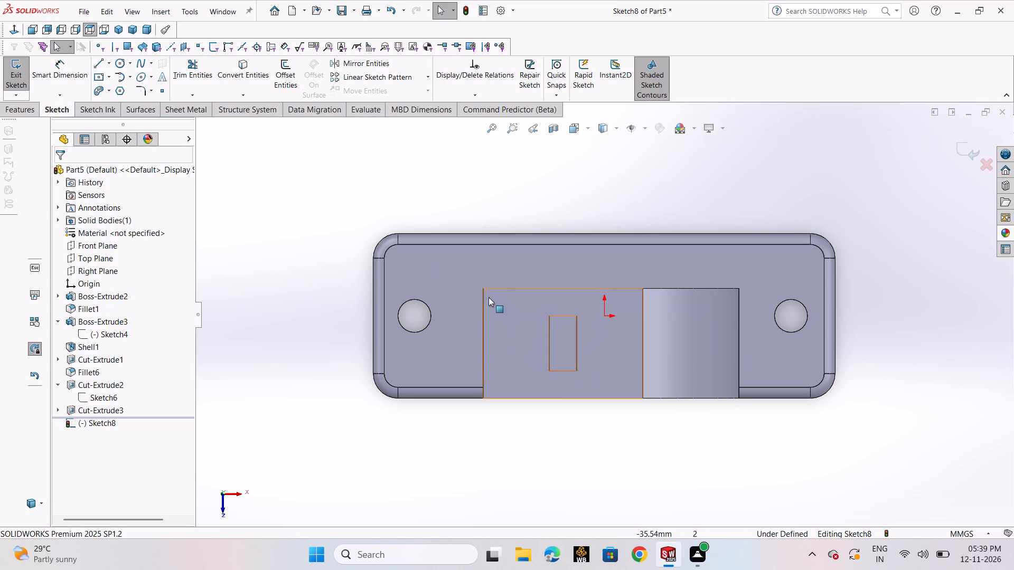
Sketch a circle of about 9.6 mm radius near the center of the rectangular opening on the upright's top face.
click(118, 64)
click(126, 80)
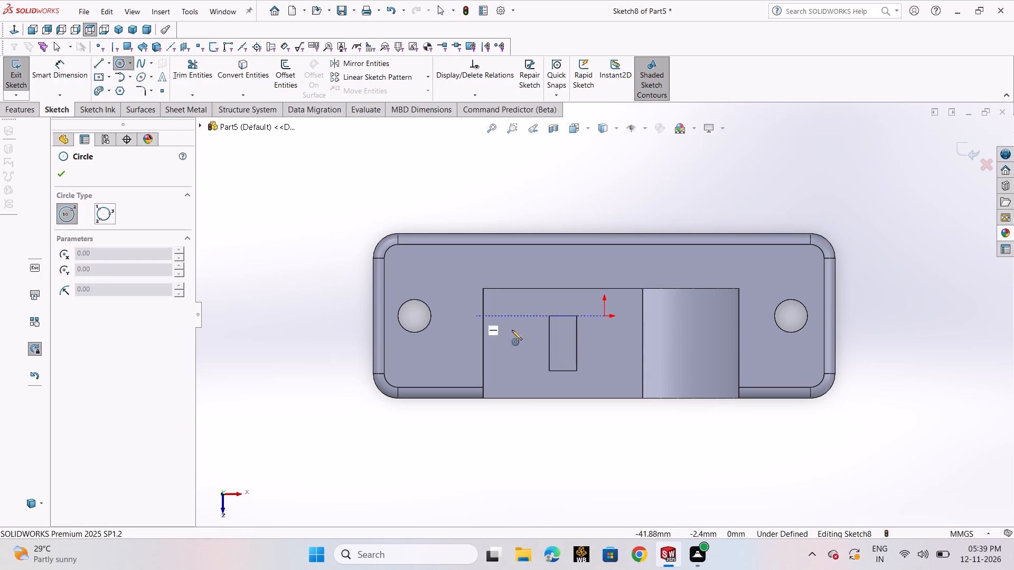
click(559, 345)
click(581, 360)
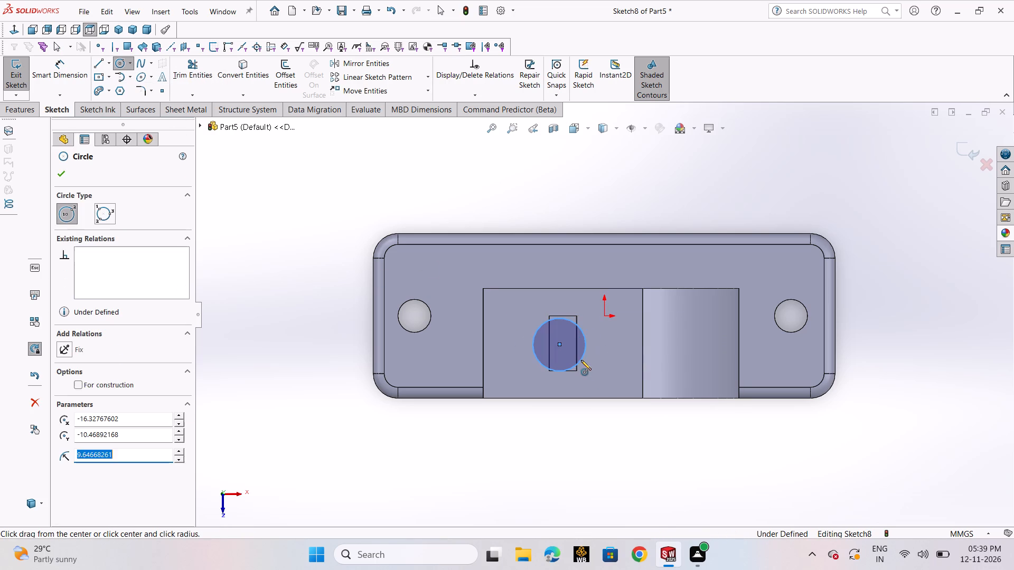
right_click(581, 360)
click(590, 369)
Dimension the circle on the upright's top face to a diameter of 30 mm.
click(85, 77)
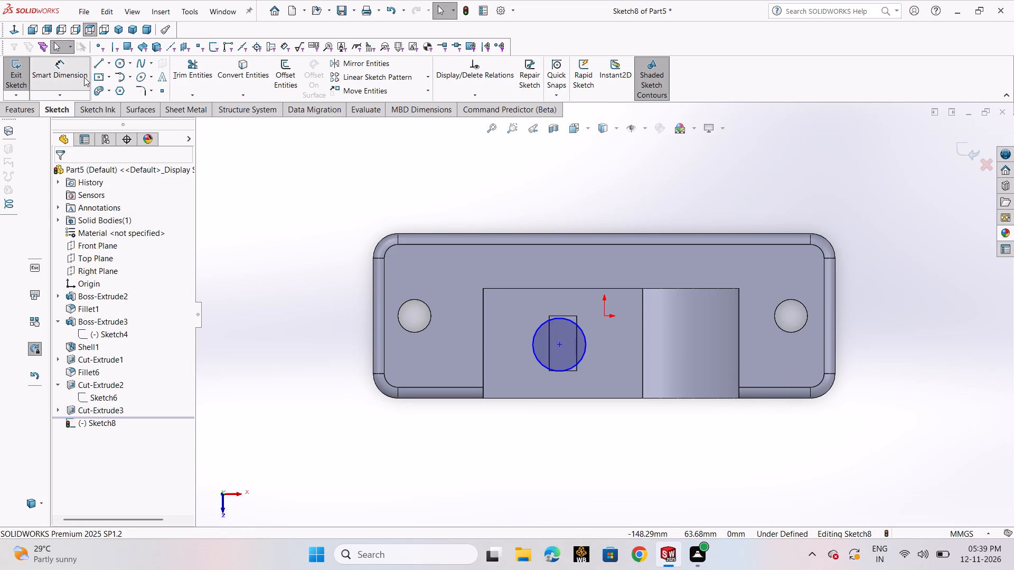
click(561, 372)
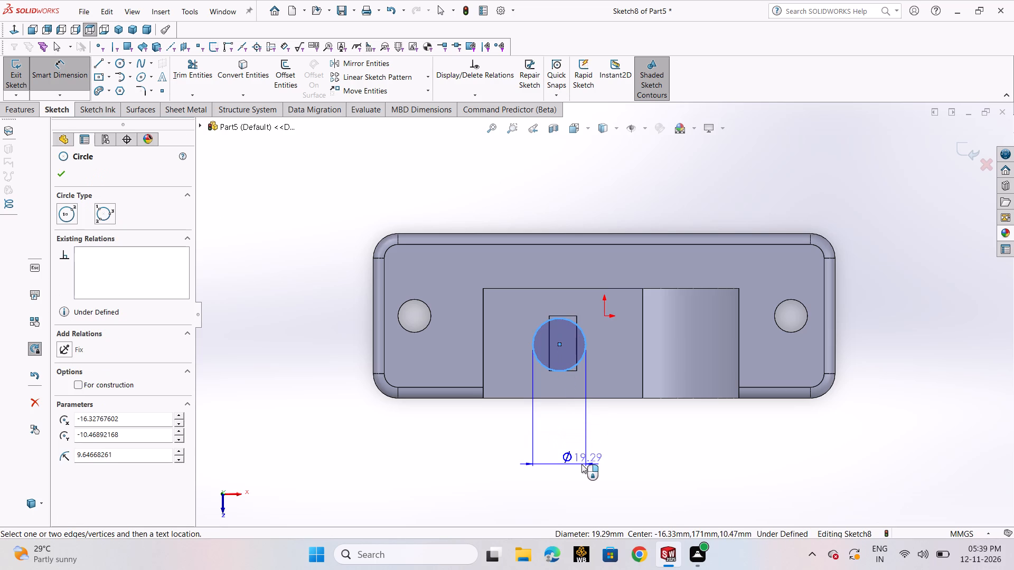
click(581, 464)
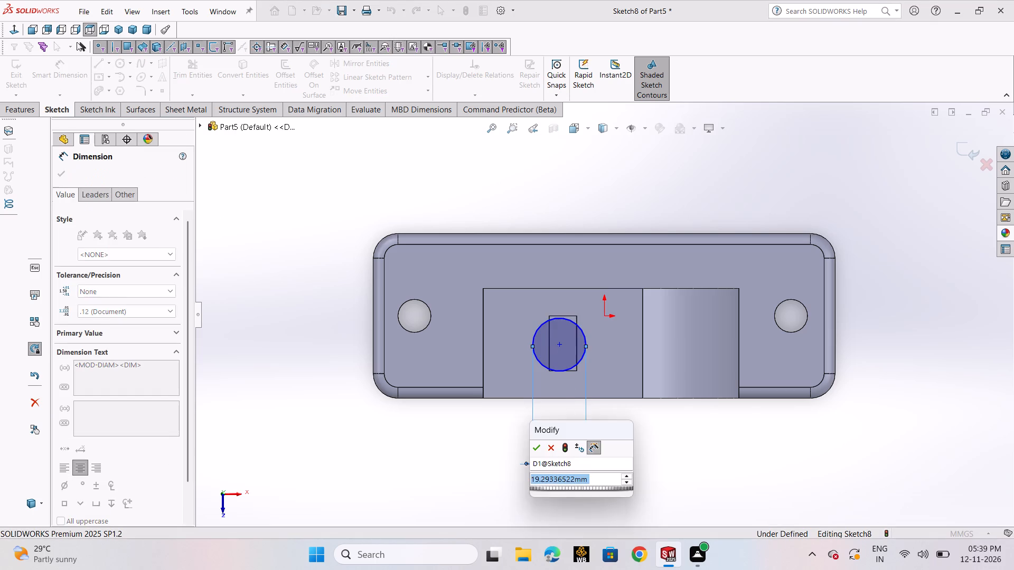
text(30)
key(Return)
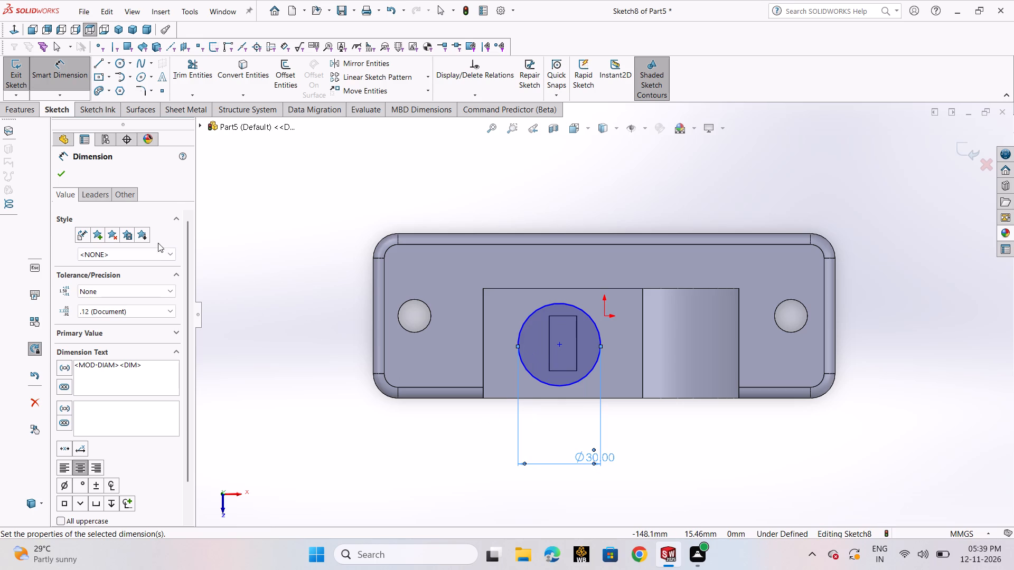
click(55, 174)
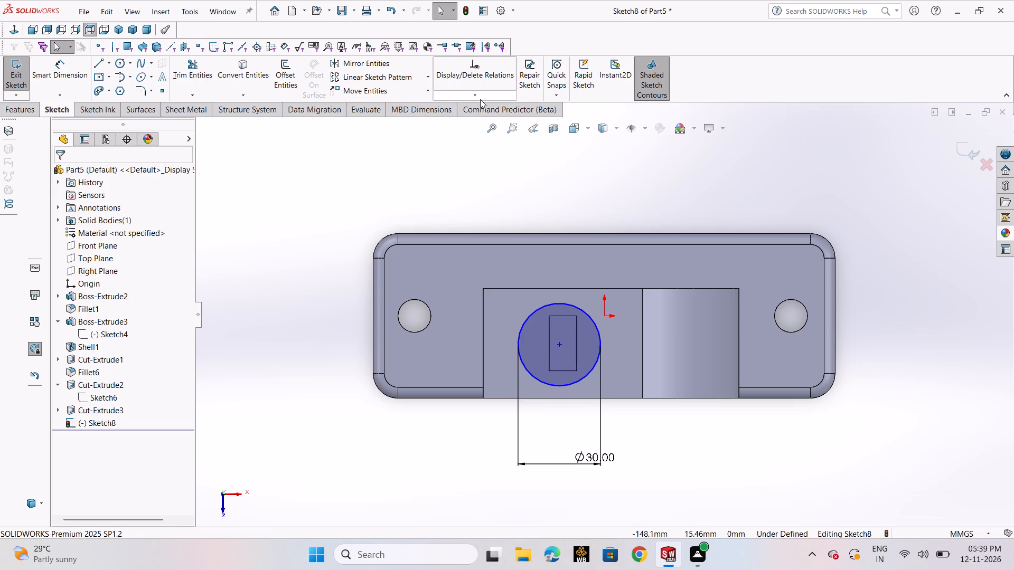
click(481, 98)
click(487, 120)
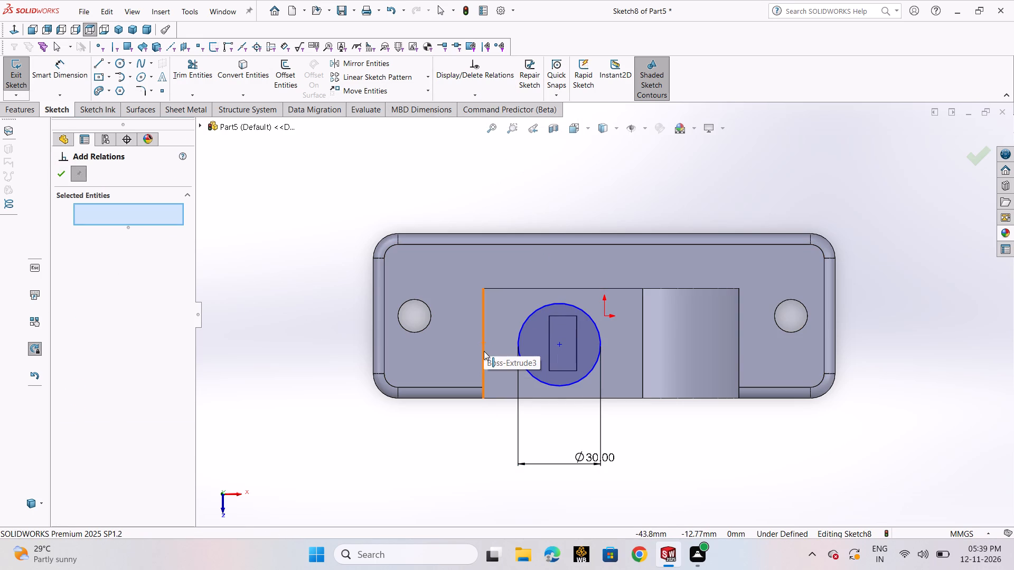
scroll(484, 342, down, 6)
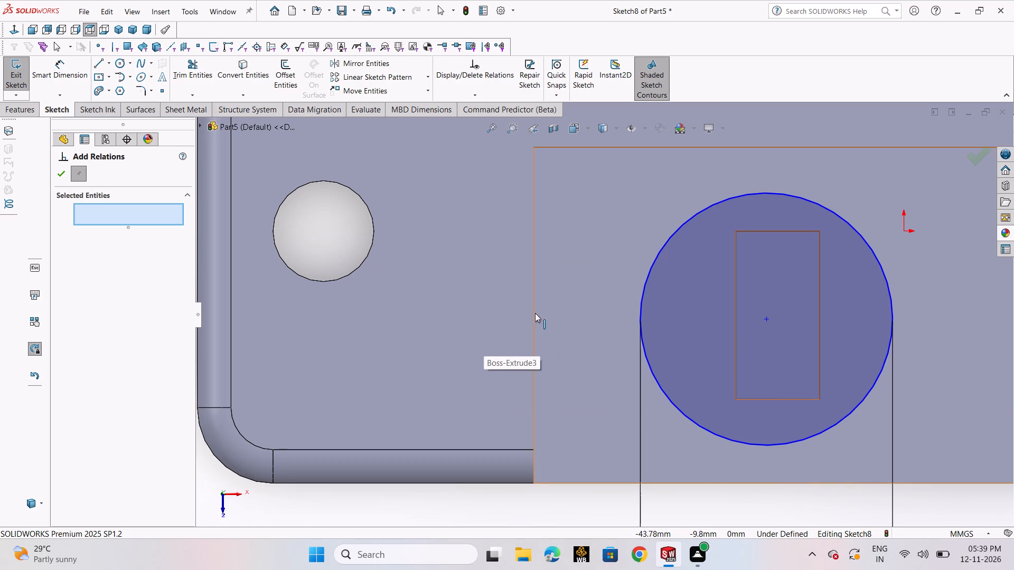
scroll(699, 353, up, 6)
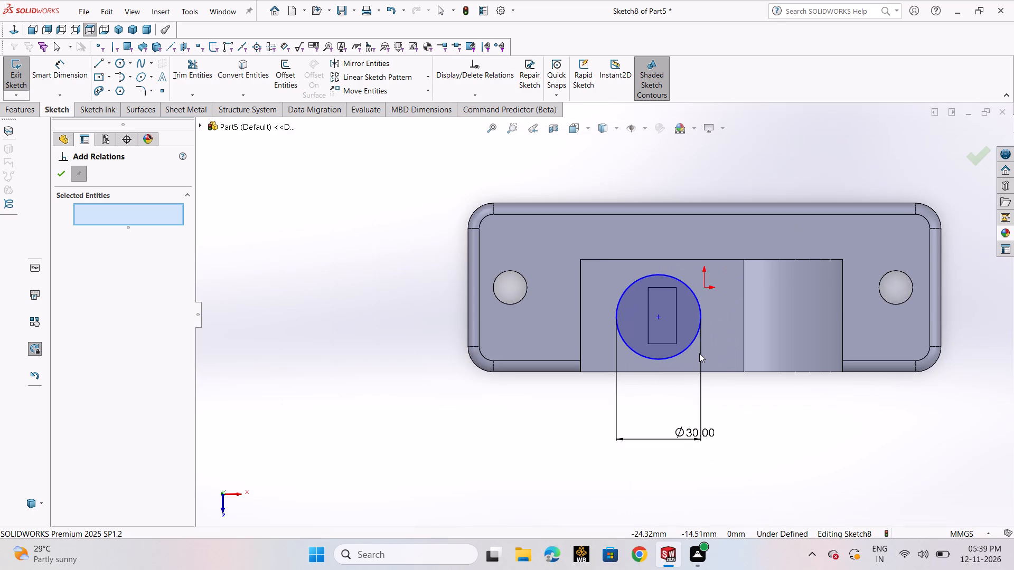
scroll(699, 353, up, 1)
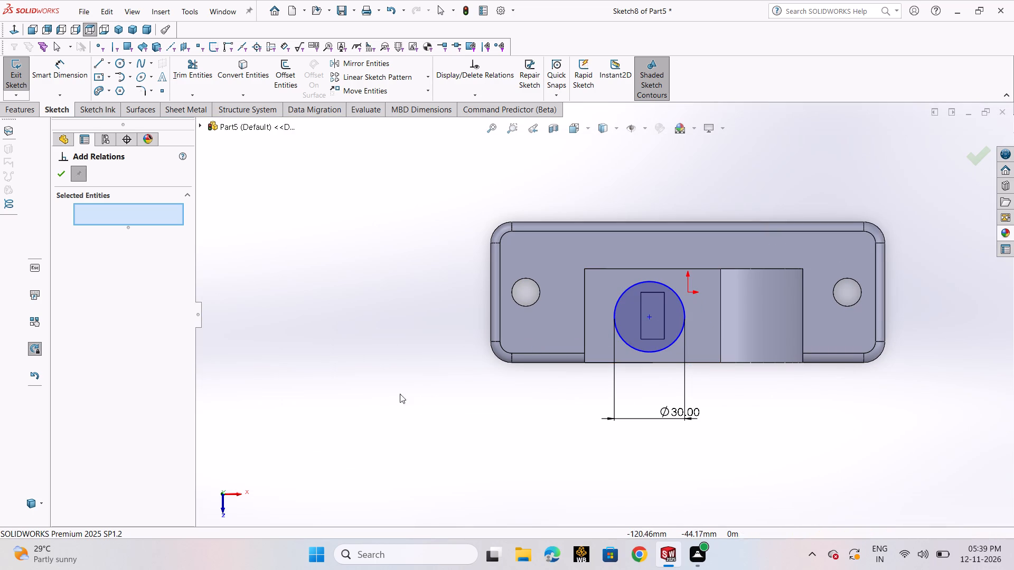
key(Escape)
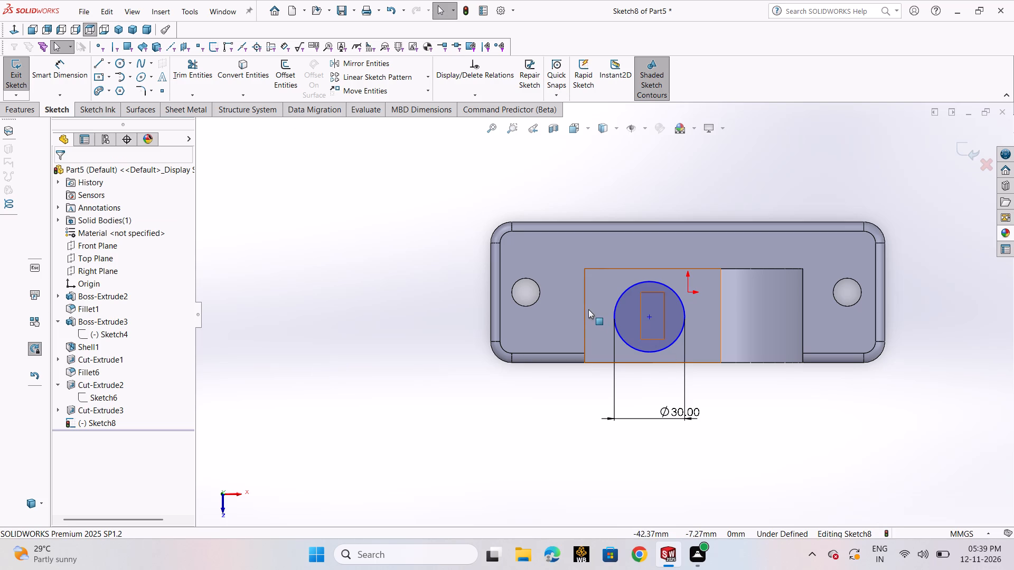
Center the circle on the top face, relating its center horizontally to the side edge's midpoint and vertically to the rear edge's midpoint.
click(586, 316)
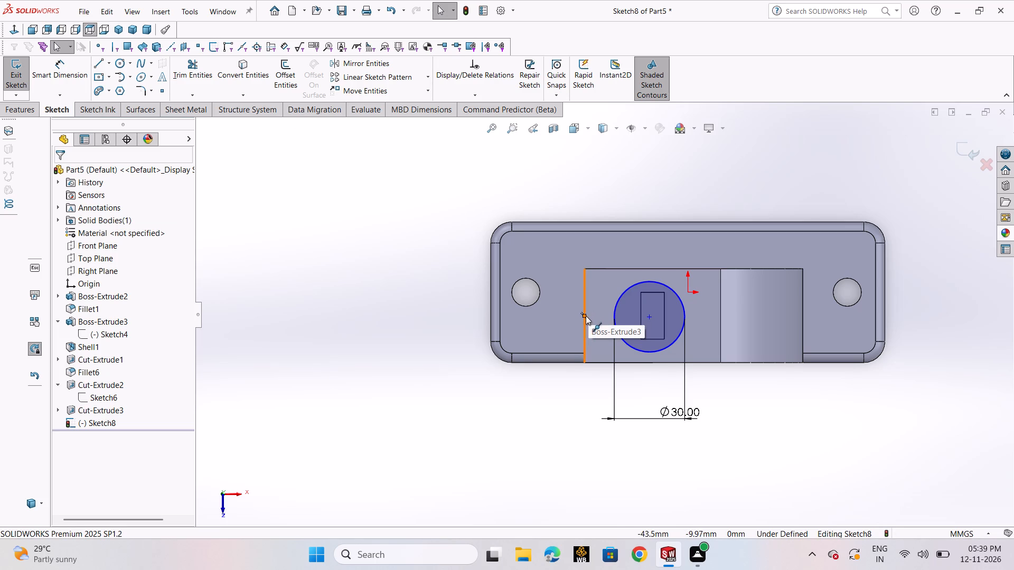
ctrl+click(649, 315)
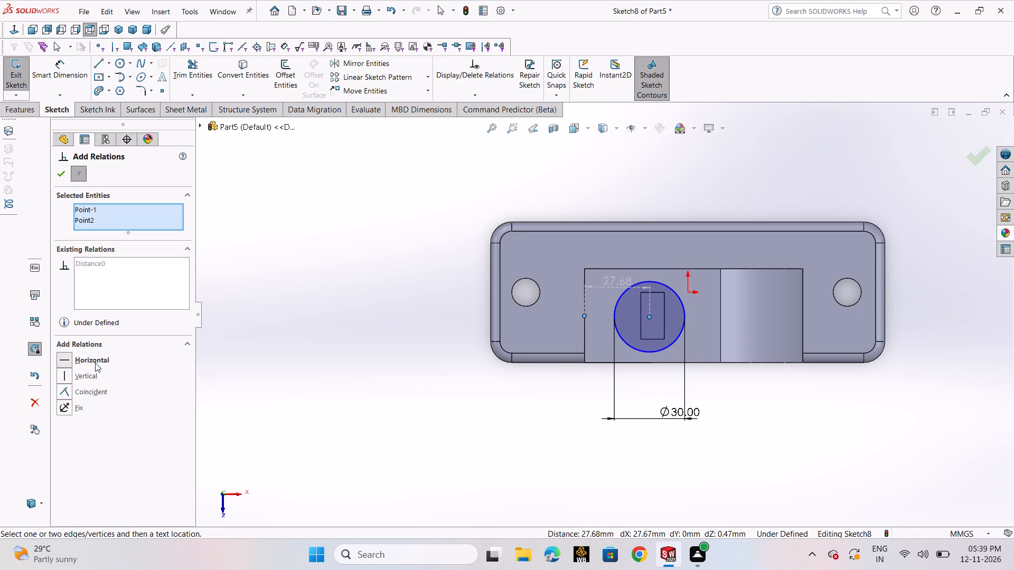
click(95, 363)
click(58, 175)
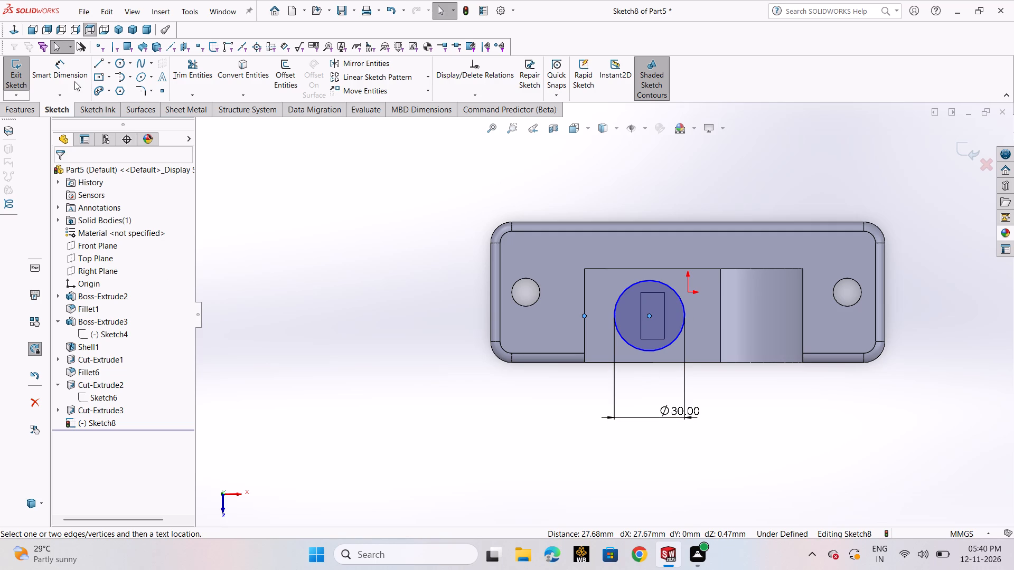
click(647, 270)
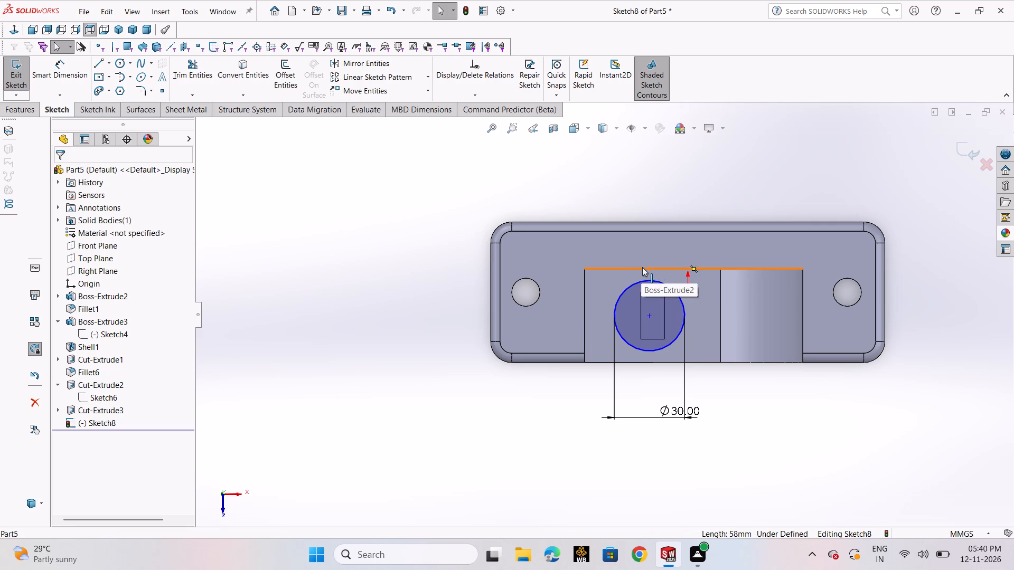
click(666, 205)
middle_drag(686, 204, 681, 221)
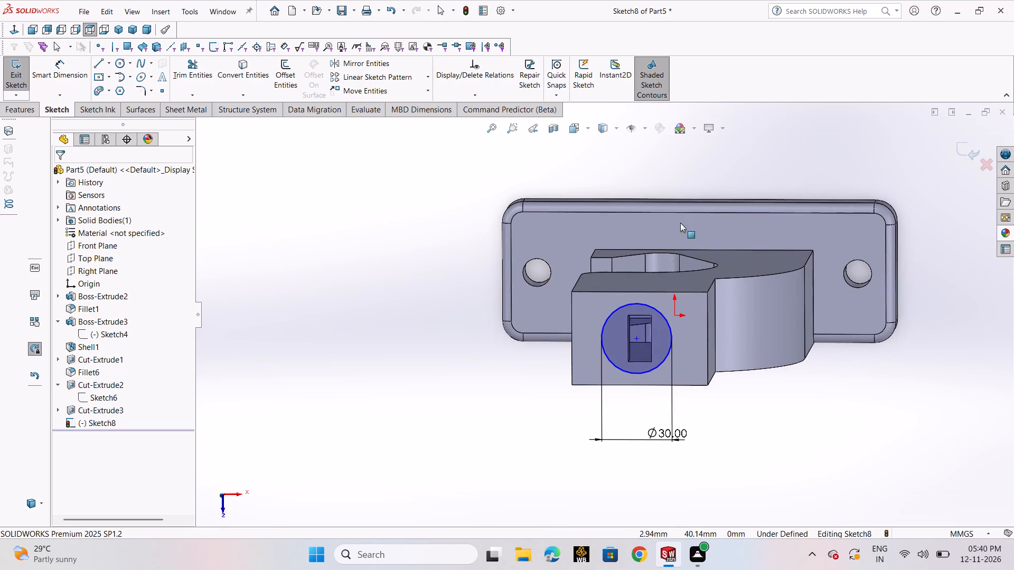
click(640, 292)
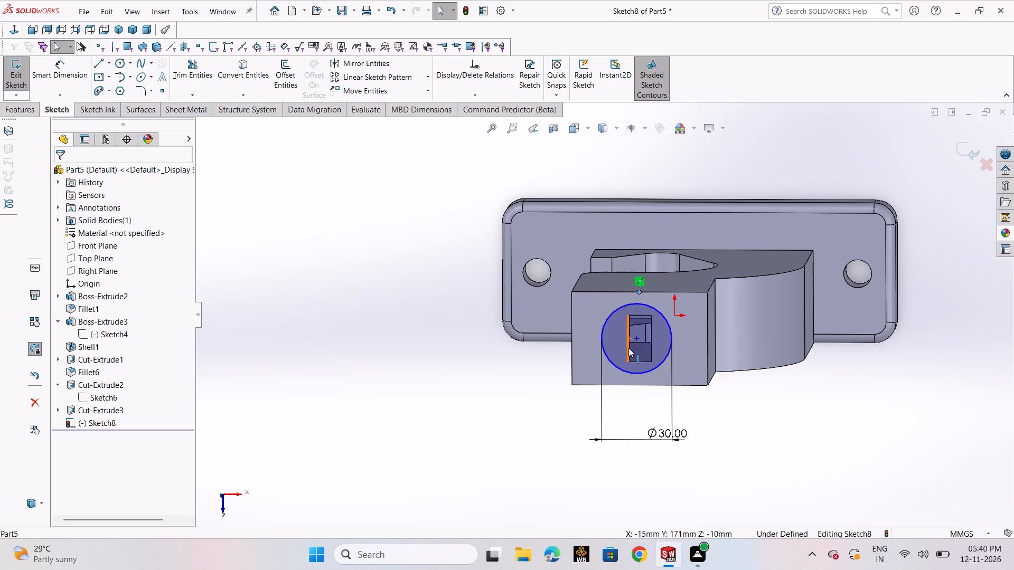
ctrl+click(635, 338)
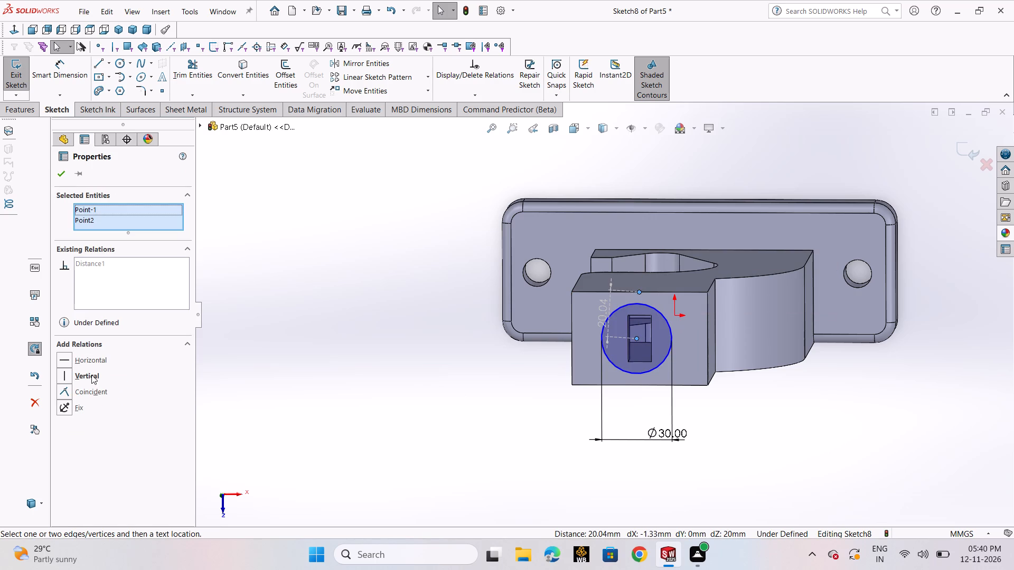
click(91, 375)
click(61, 180)
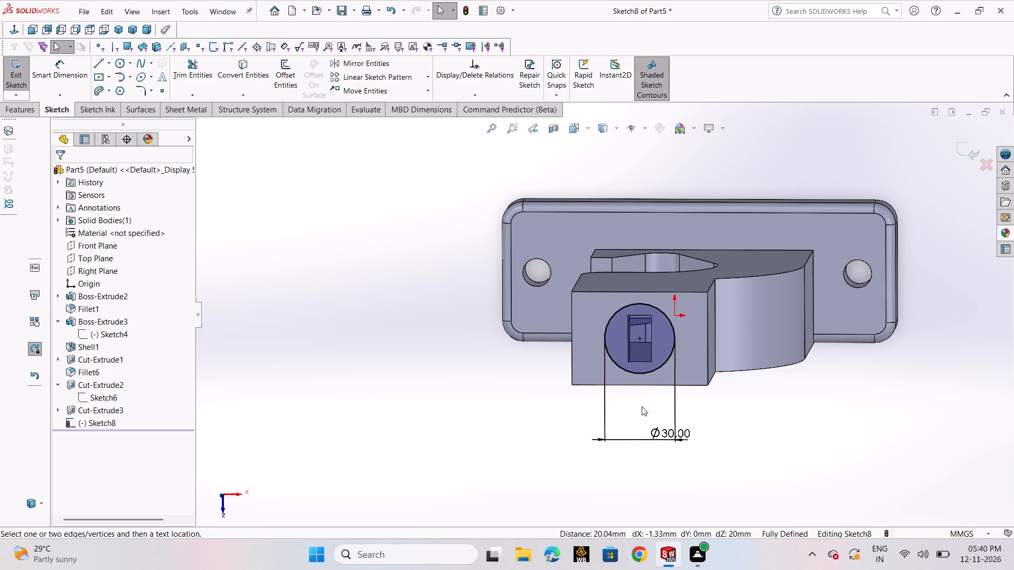
Sketch a concentric circle inside the 30 mm circle, dimension its diameter to 12 mm, and exit the sketch.
click(120, 64)
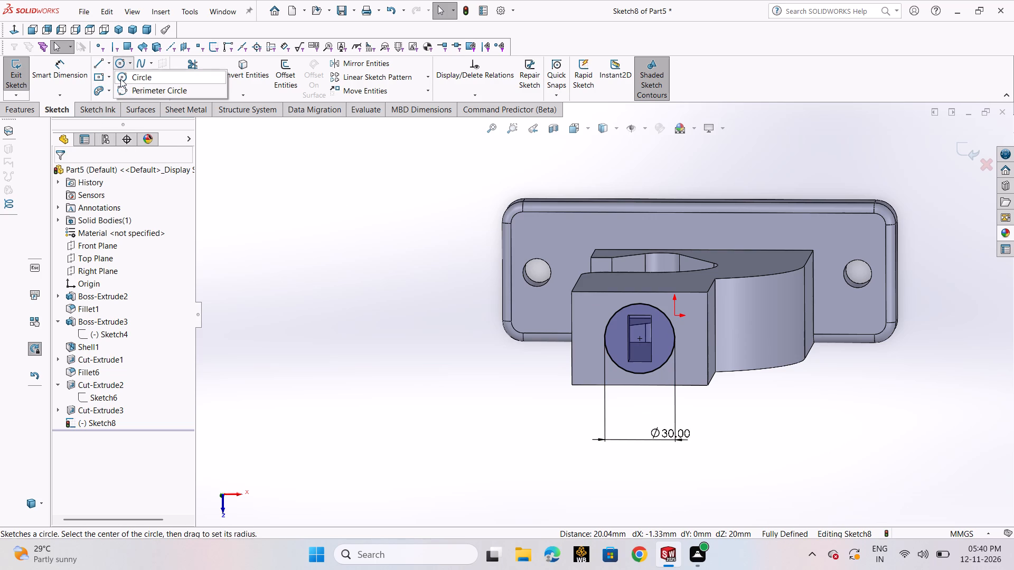
click(120, 79)
click(637, 341)
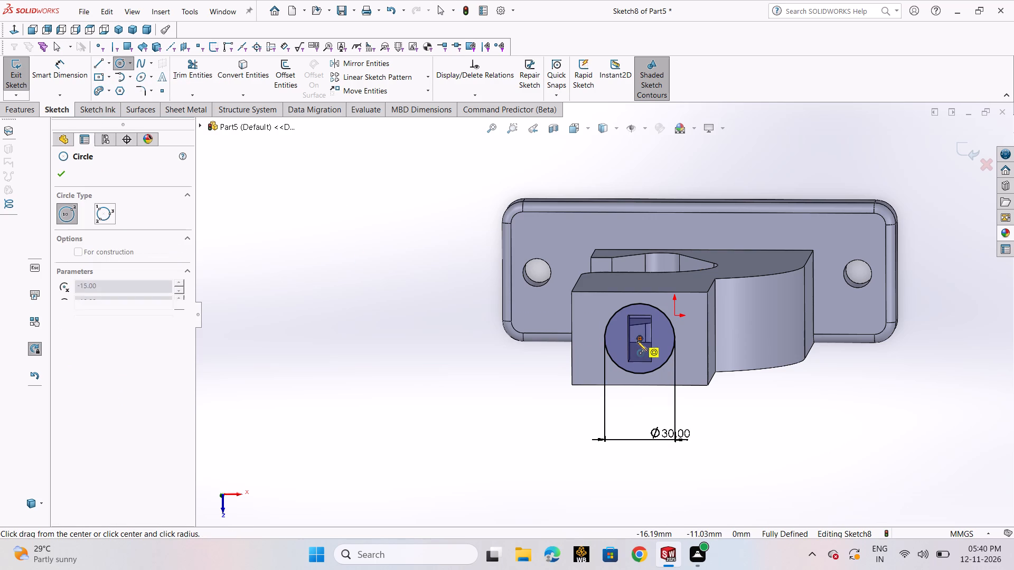
click(642, 355)
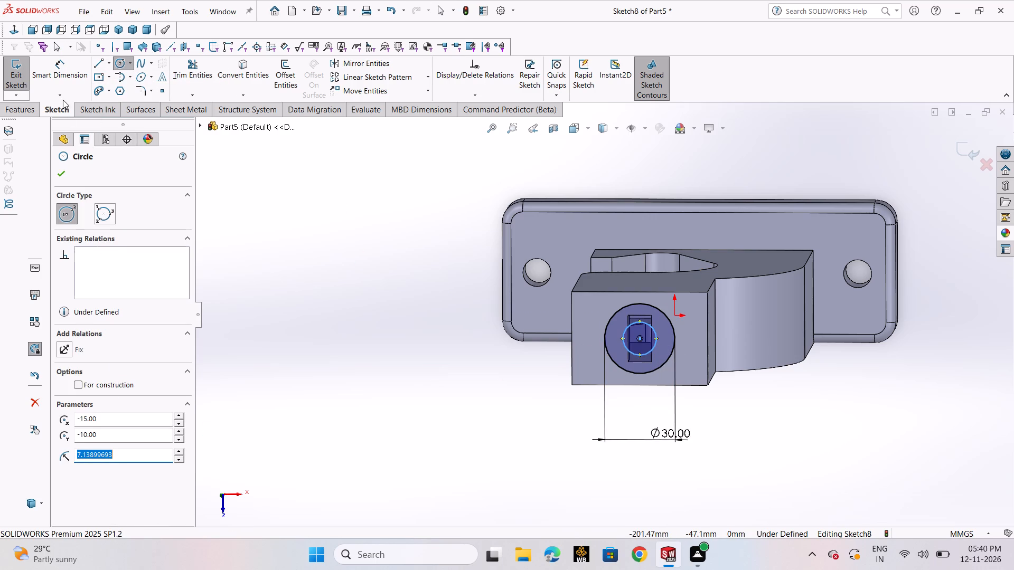
click(60, 76)
click(632, 350)
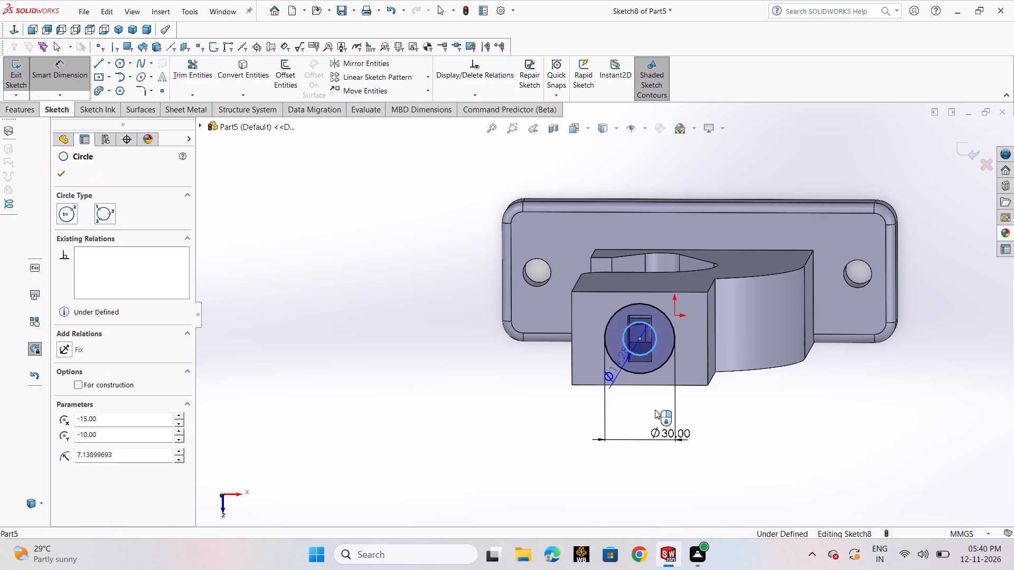
click(649, 416)
text(12)
key(Return)
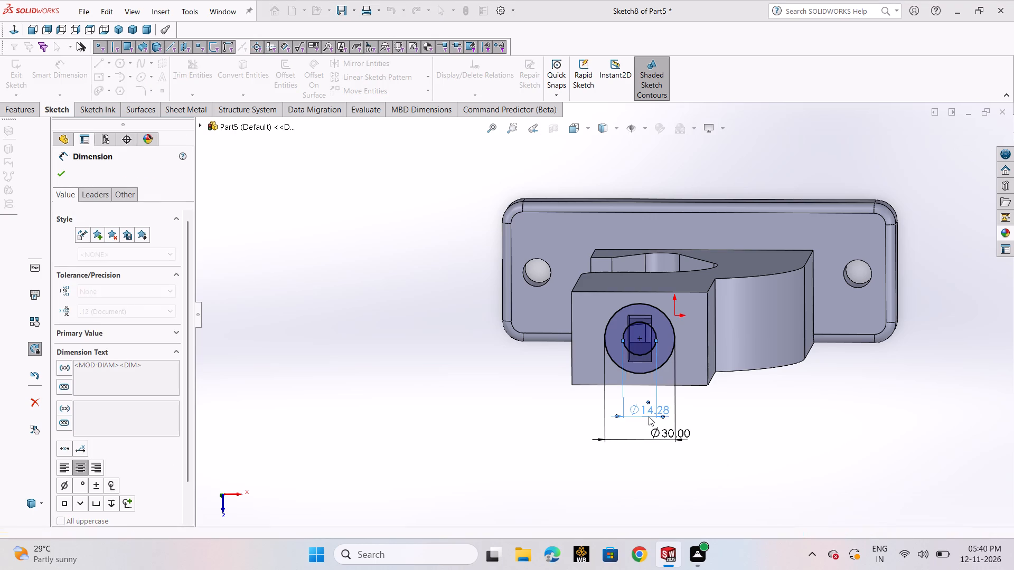
click(64, 169)
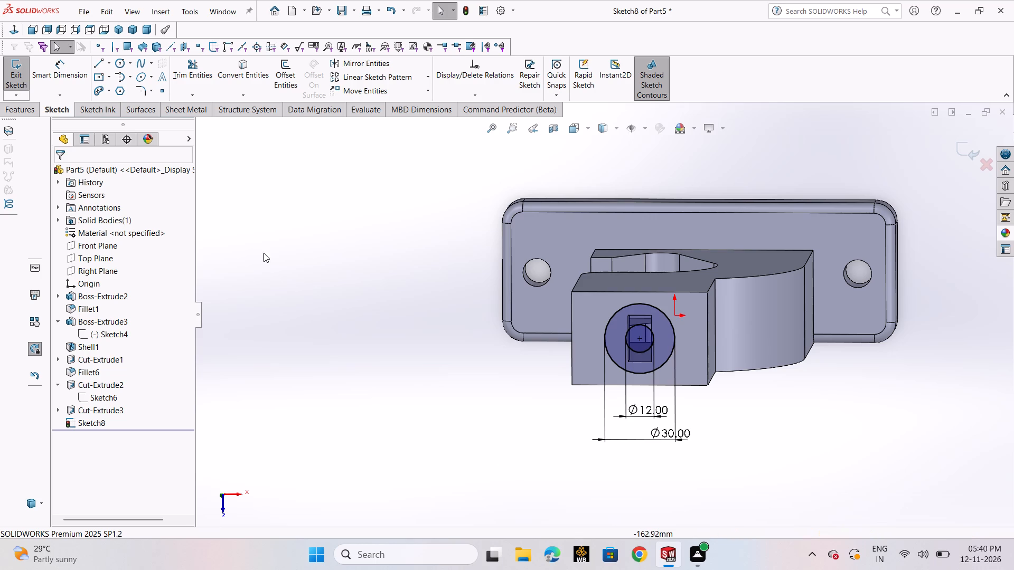
click(24, 81)
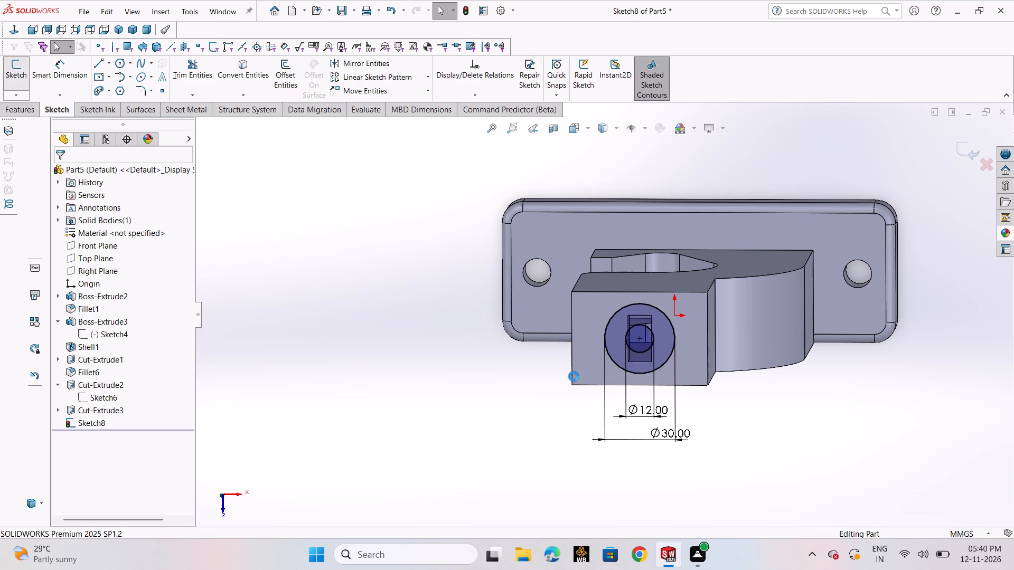
Extrude the ring between the two concentric circles upward from the top face with a blind depth of 18 mm.
middle_drag(733, 420, 724, 301)
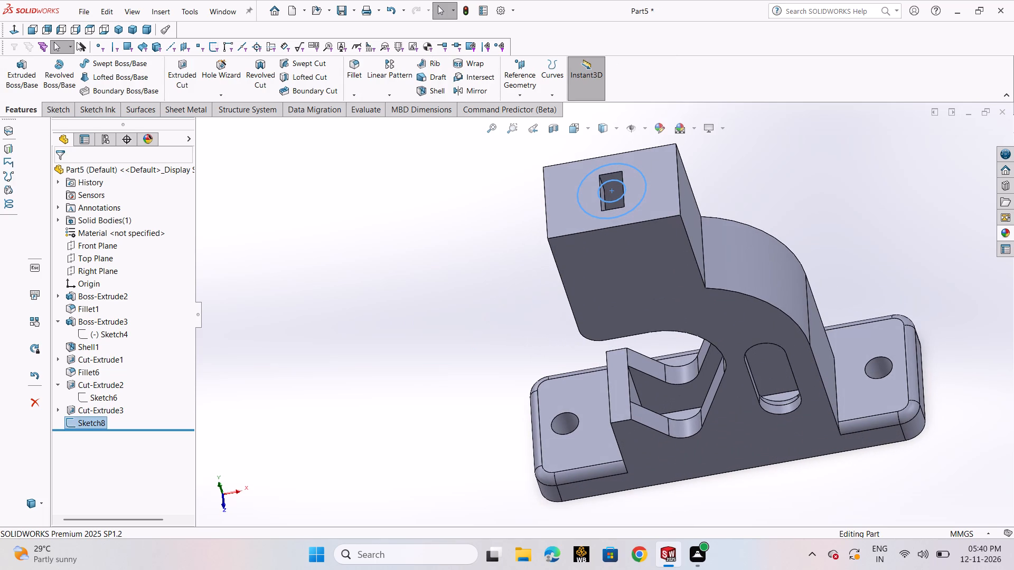
click(17, 77)
scroll(375, 273, up, 2)
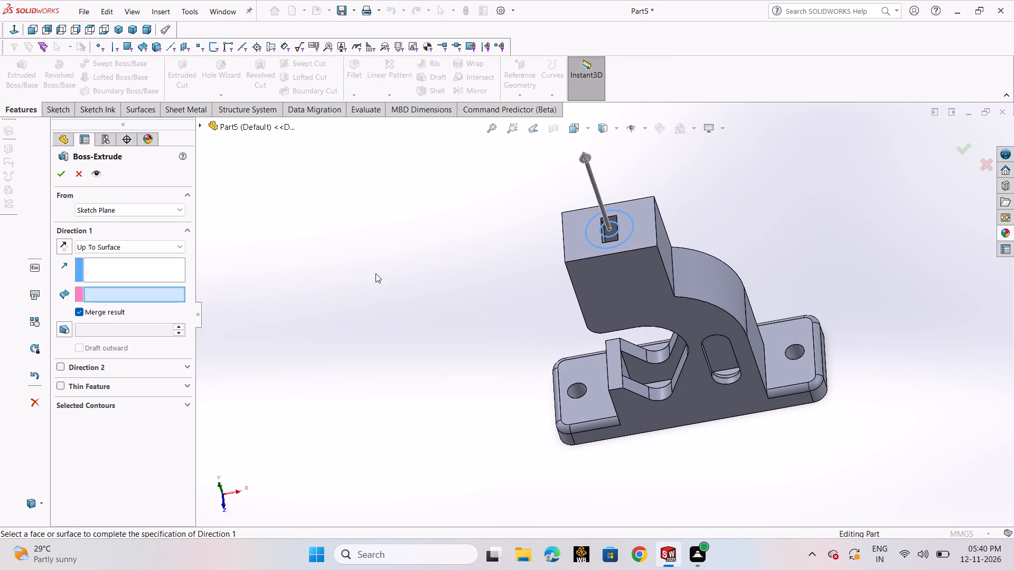
click(174, 248)
click(162, 259)
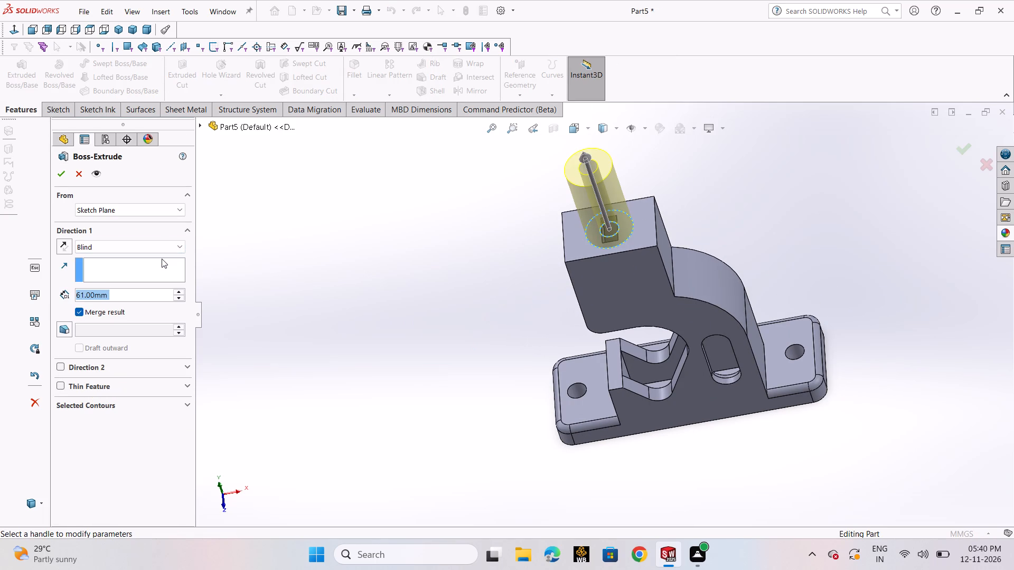
text(18)
key(Return)
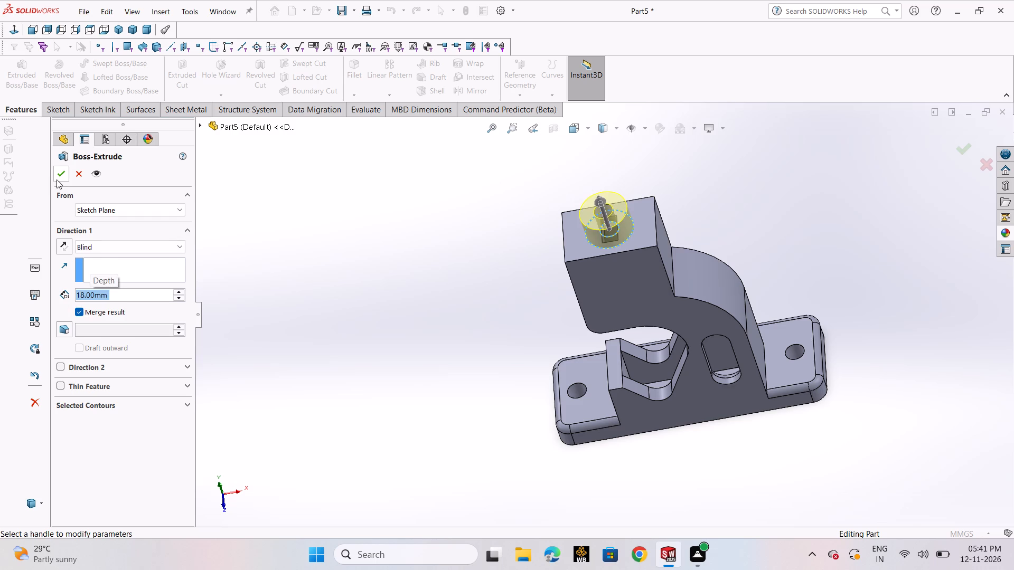
click(69, 179)
click(283, 273)
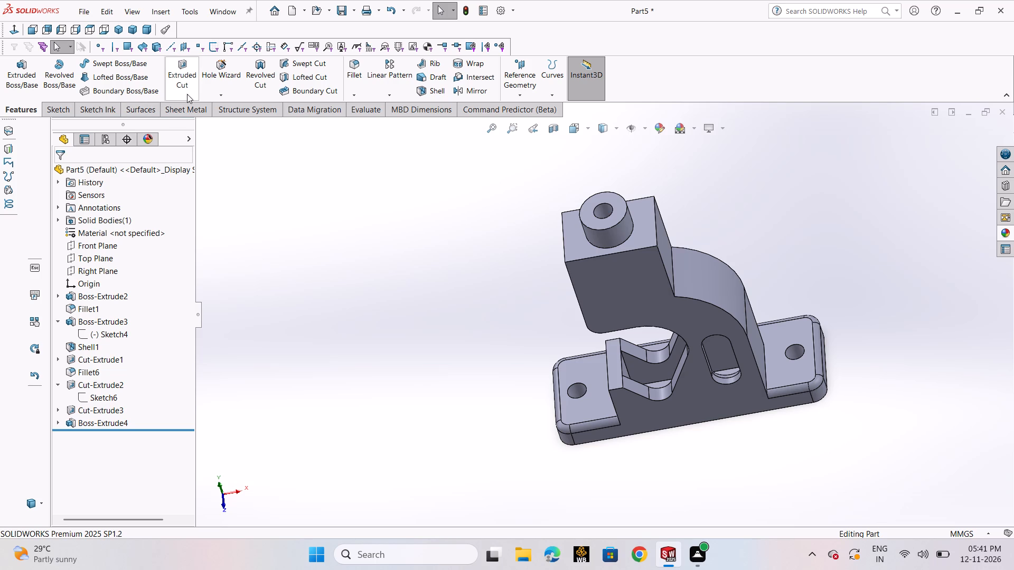
Chamfer the outer top edge of the cylindrical boss with a distance of 6 mm at 45 degrees.
click(356, 99)
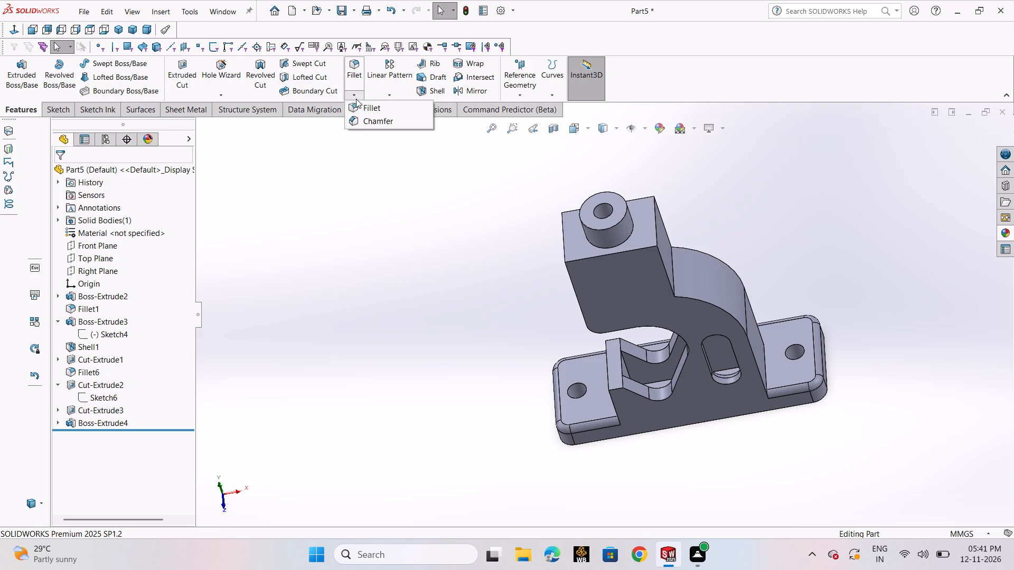
click(363, 122)
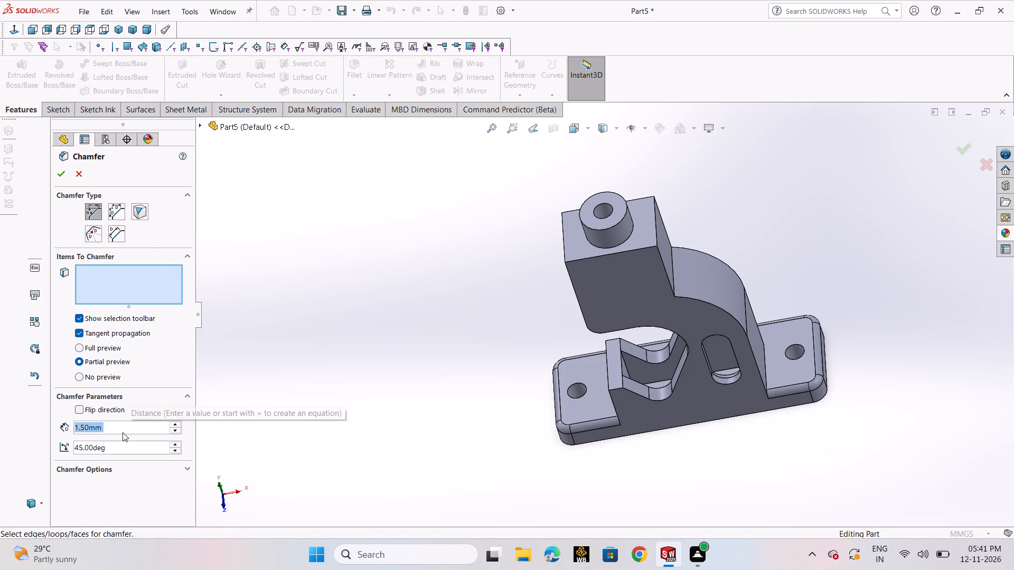
key(6)
key(Return)
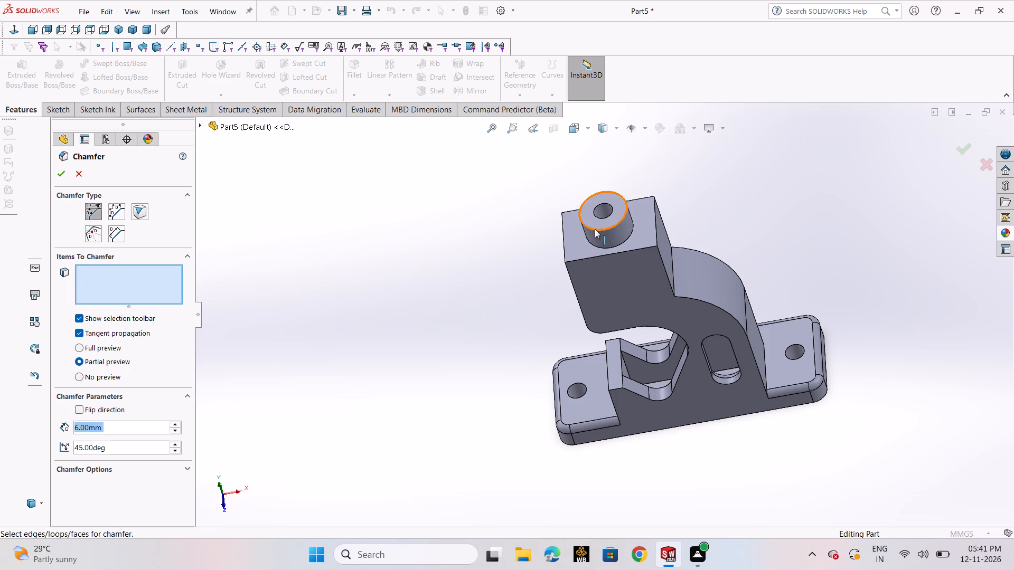
click(595, 229)
click(61, 169)
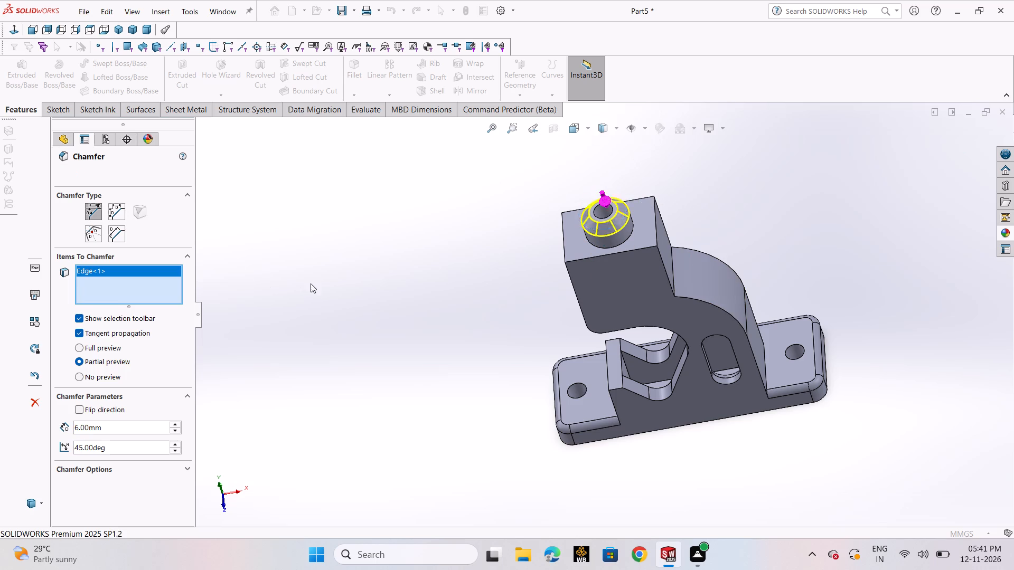
click(353, 283)
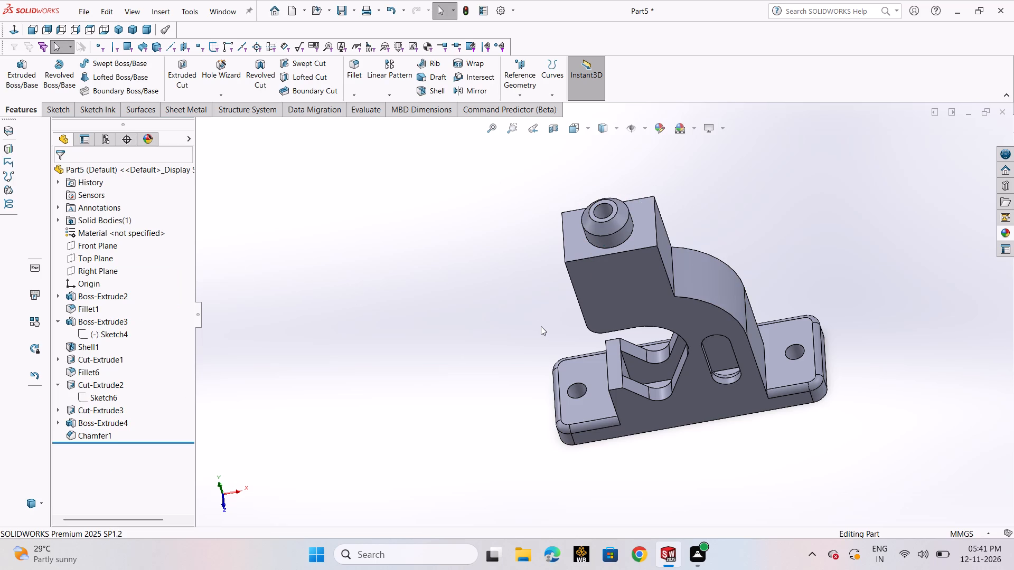
Set the distance of the chamfer on the cylindrical boss to 3 mm.
key(ctrl+7)
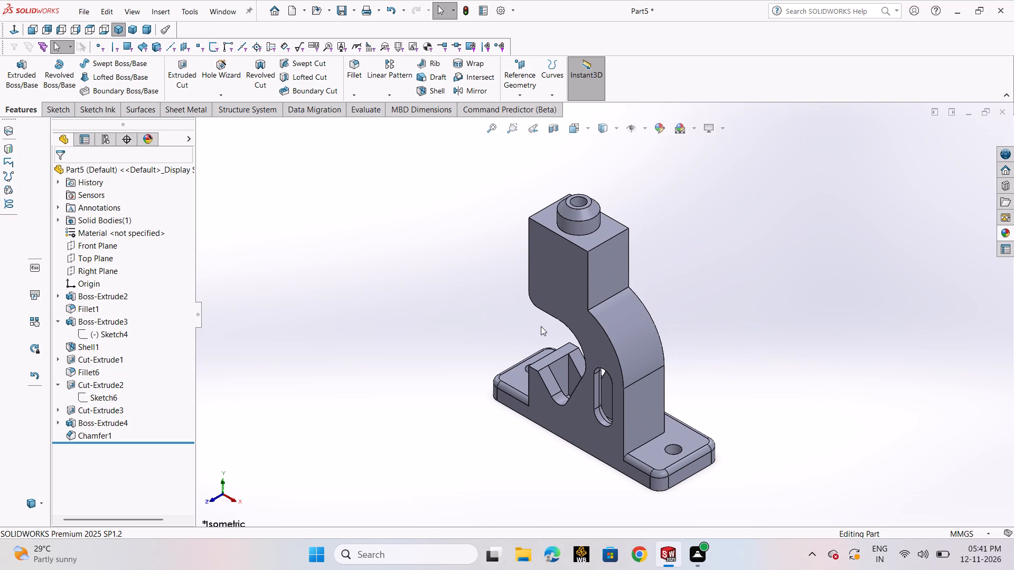
click(95, 434)
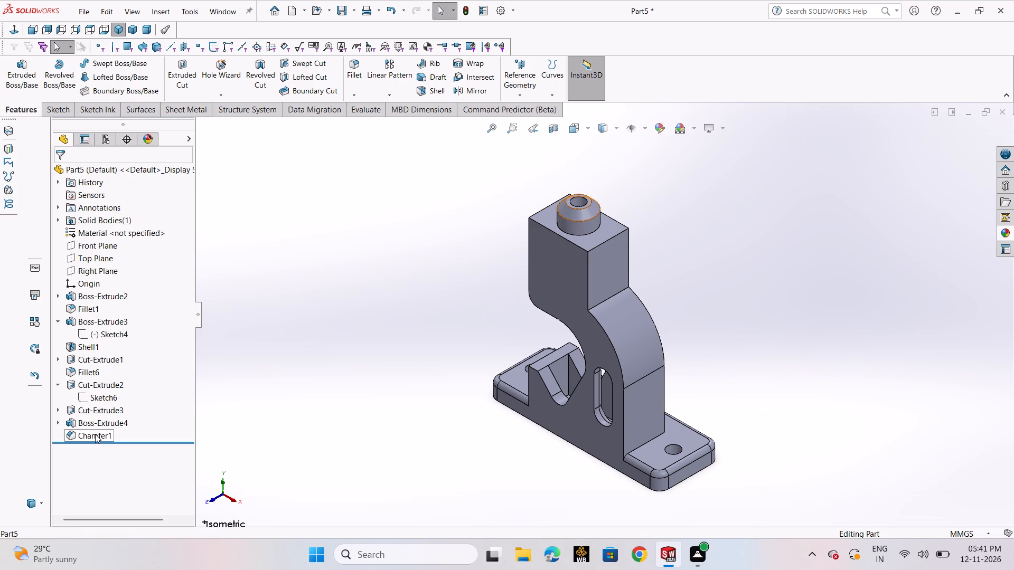
click(109, 394)
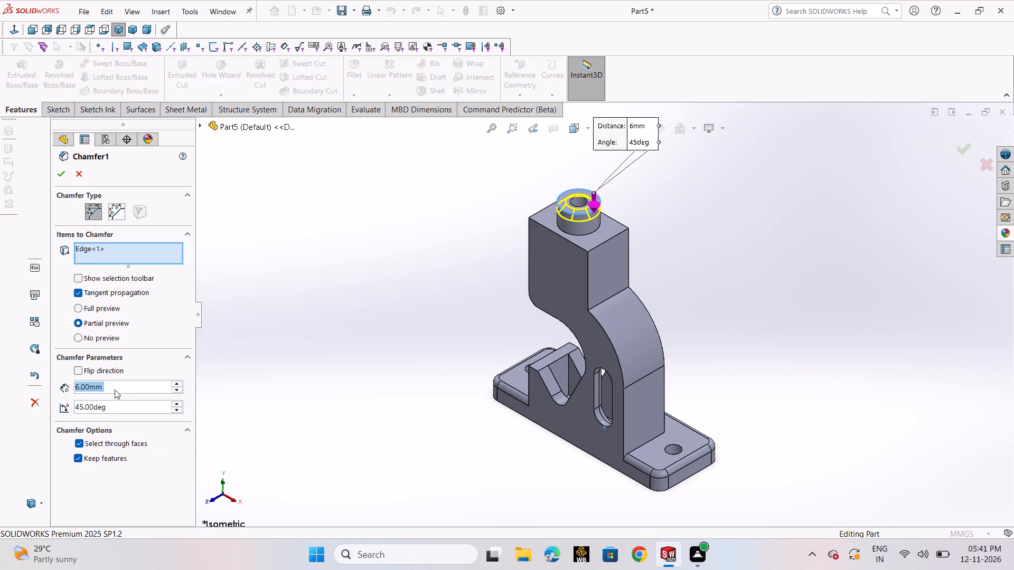
key(3)
key(Return)
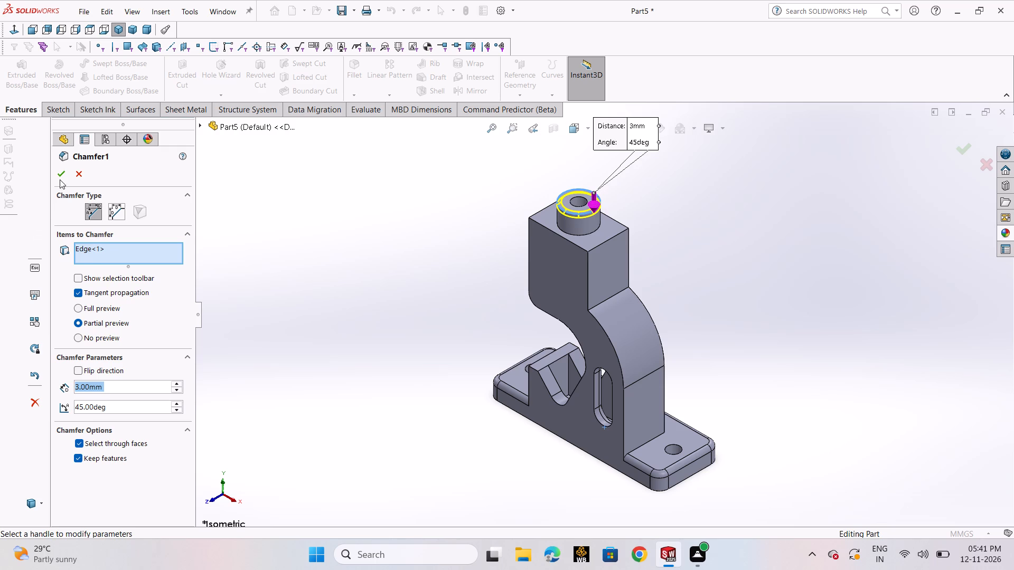
click(60, 179)
click(322, 317)
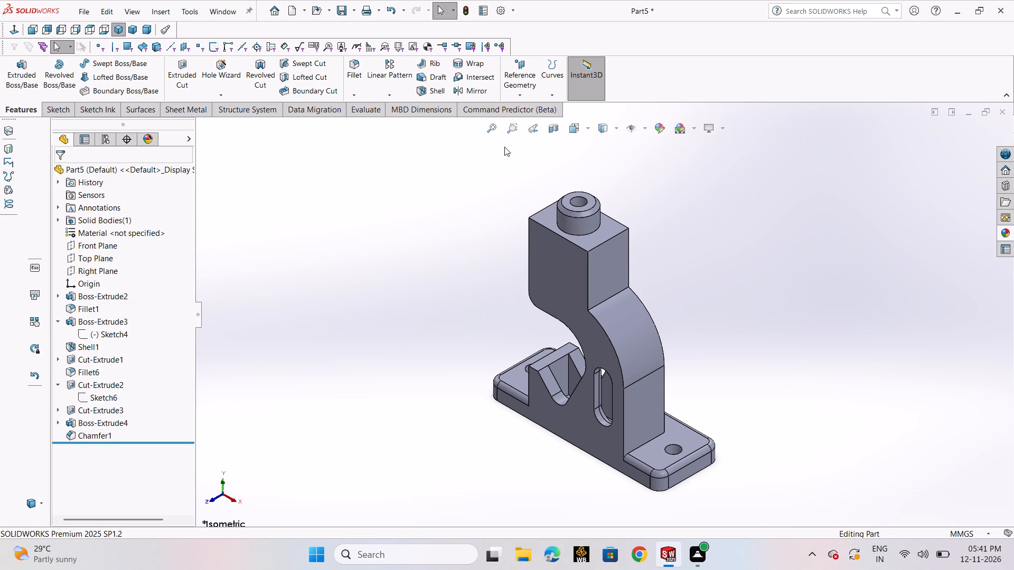
Fillet the four outer edges of the upright's top face with a 4 mm radius, leaving out the boss's base edge.
click(358, 72)
click(556, 233)
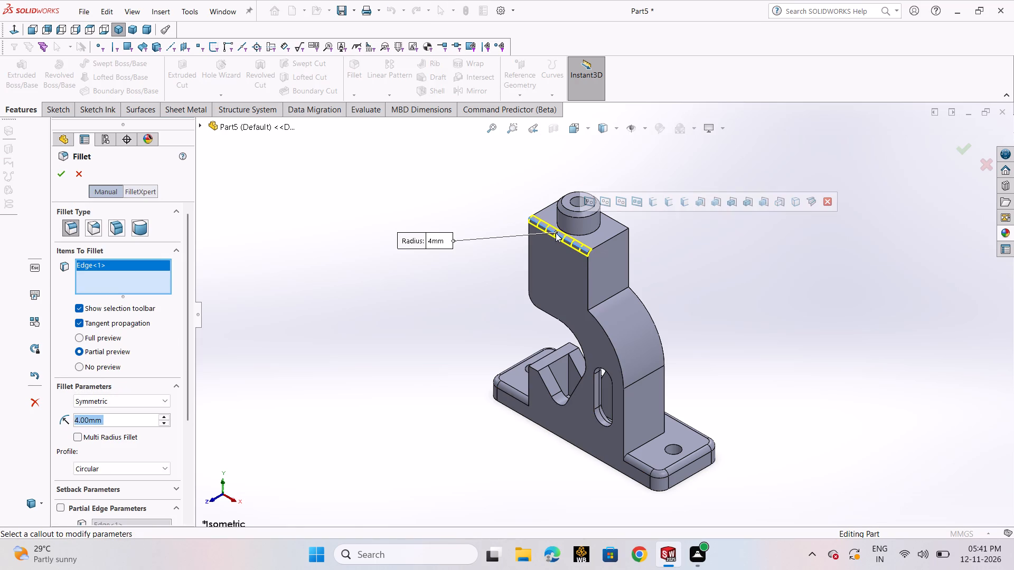
click(609, 206)
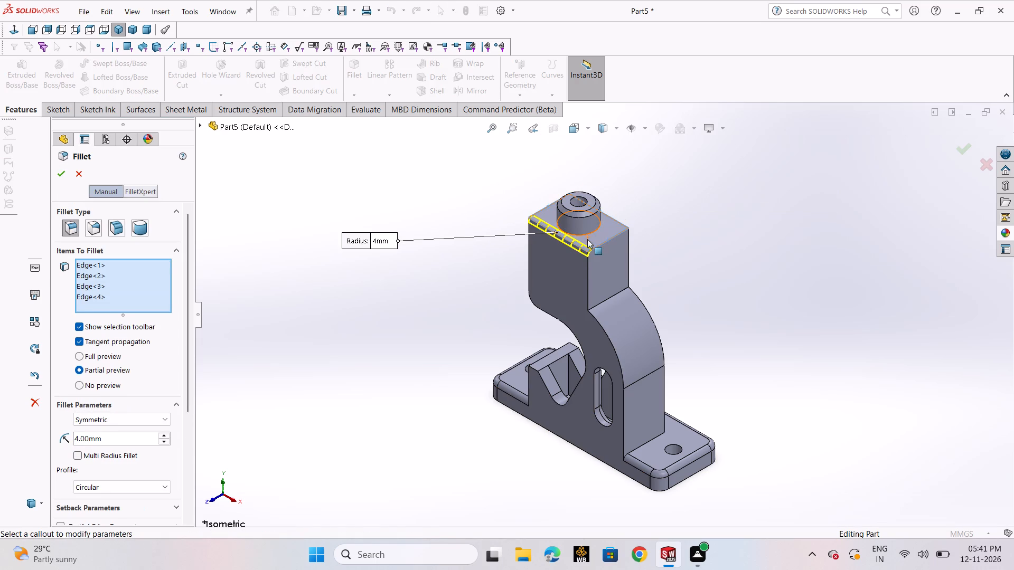
click(587, 233)
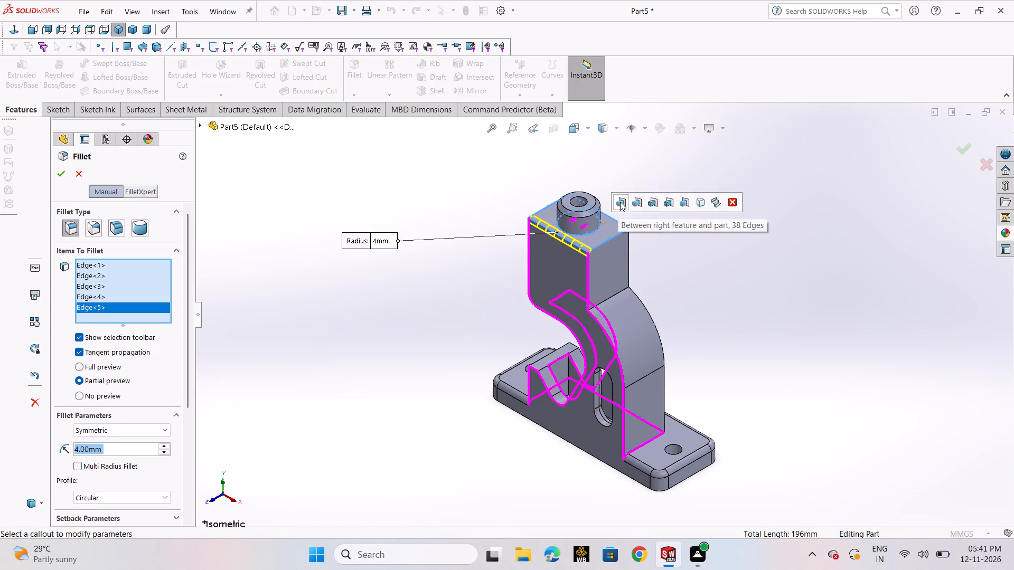
click(64, 173)
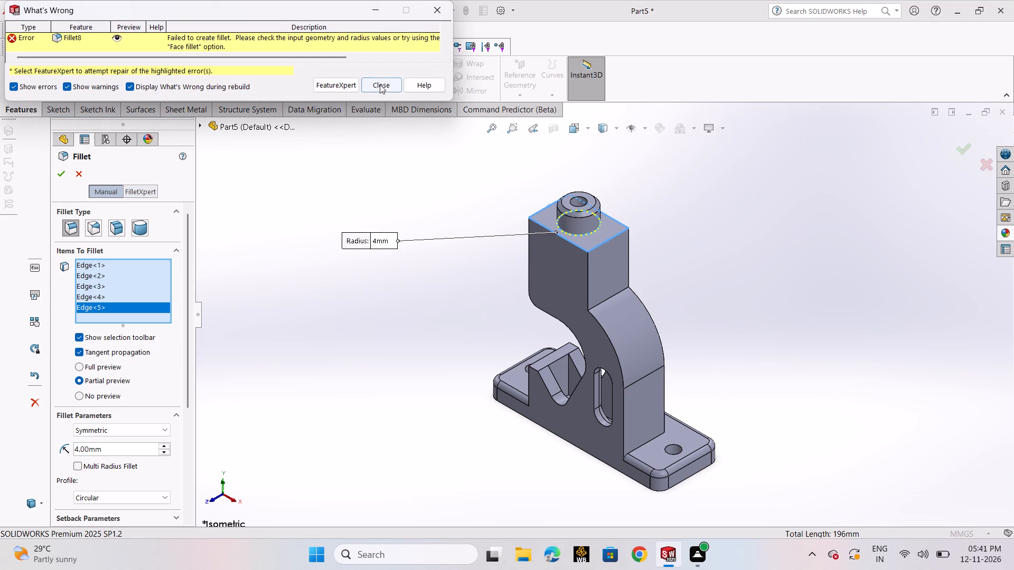
click(380, 86)
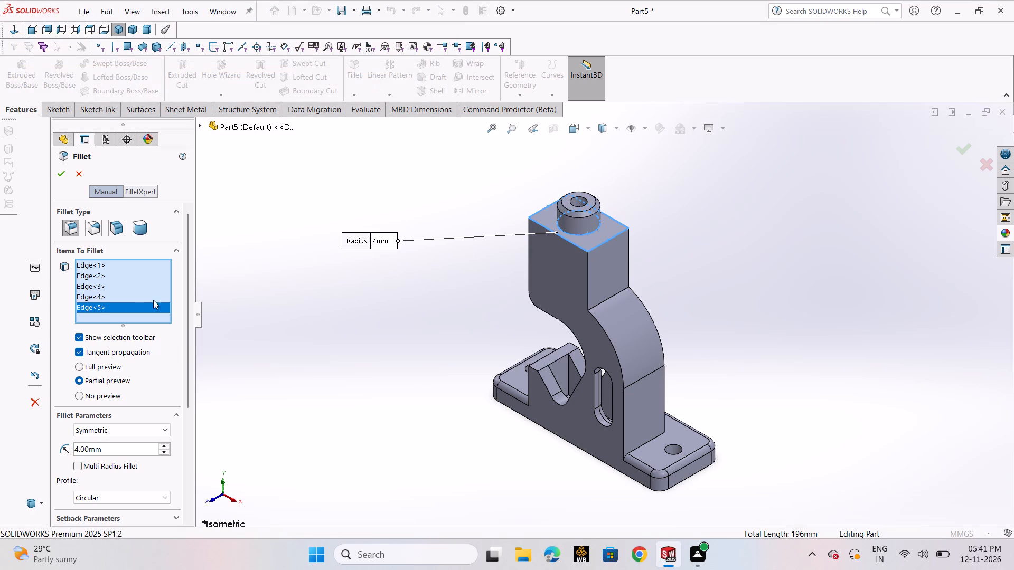
right_click(100, 307)
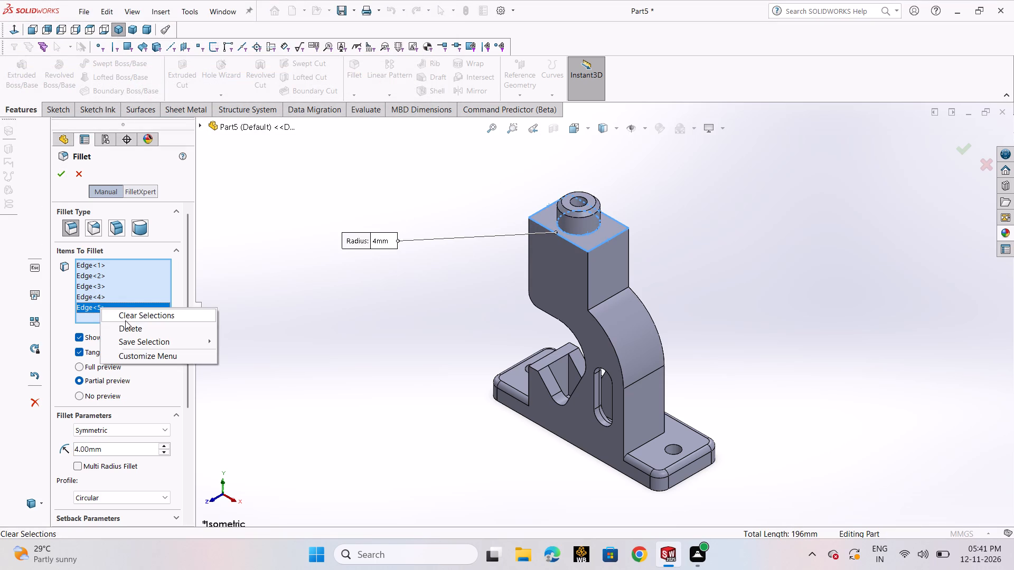
click(126, 323)
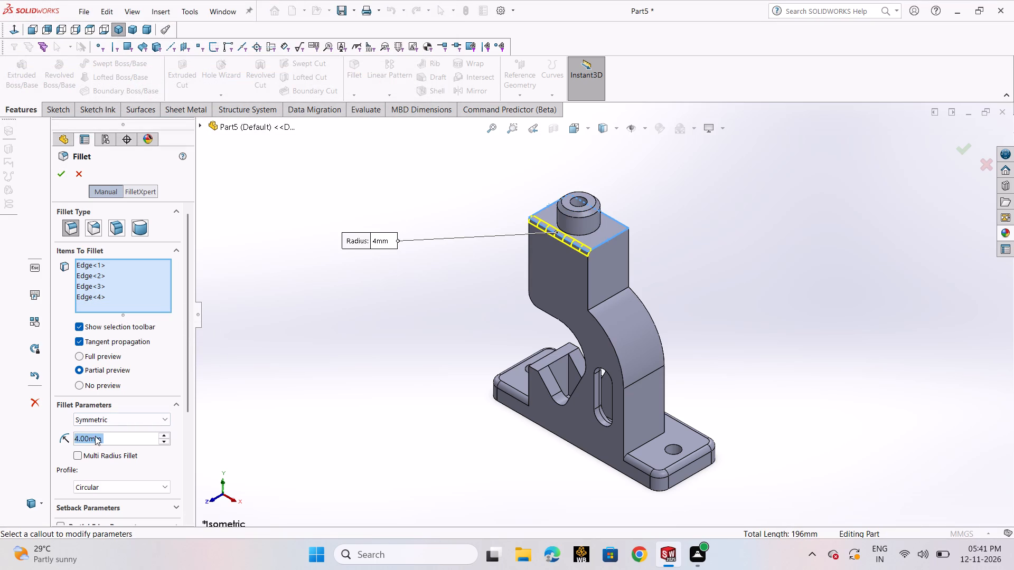
click(66, 174)
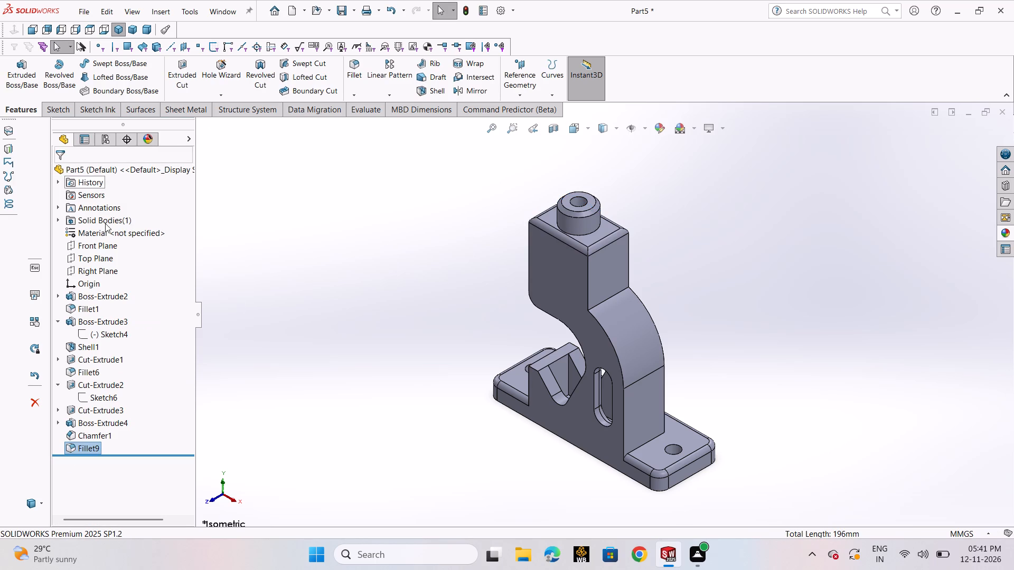
Fillet the cylindrical boss's outer side face with a 4 mm radius.
click(360, 77)
click(579, 233)
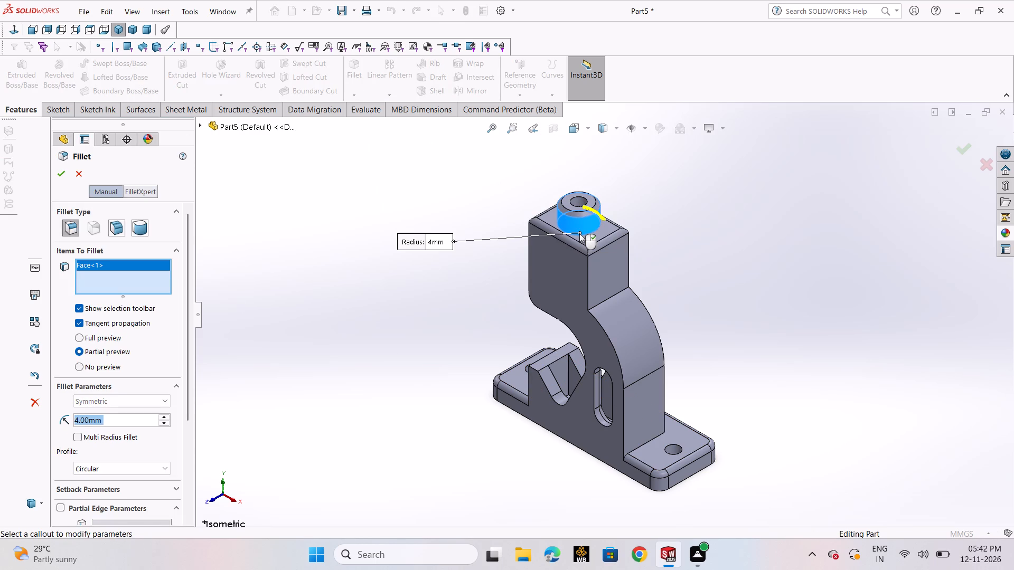
click(59, 173)
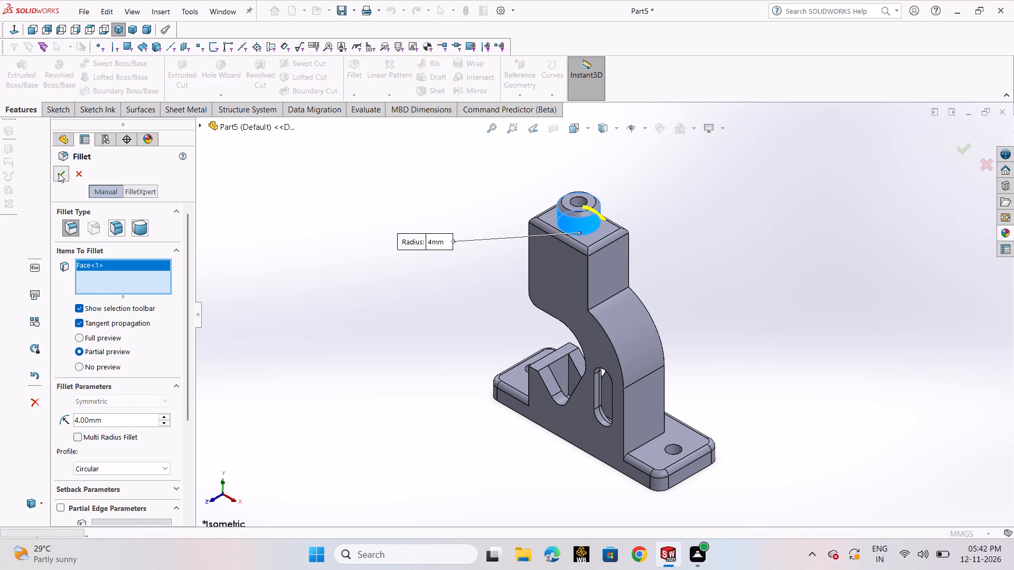
click(377, 348)
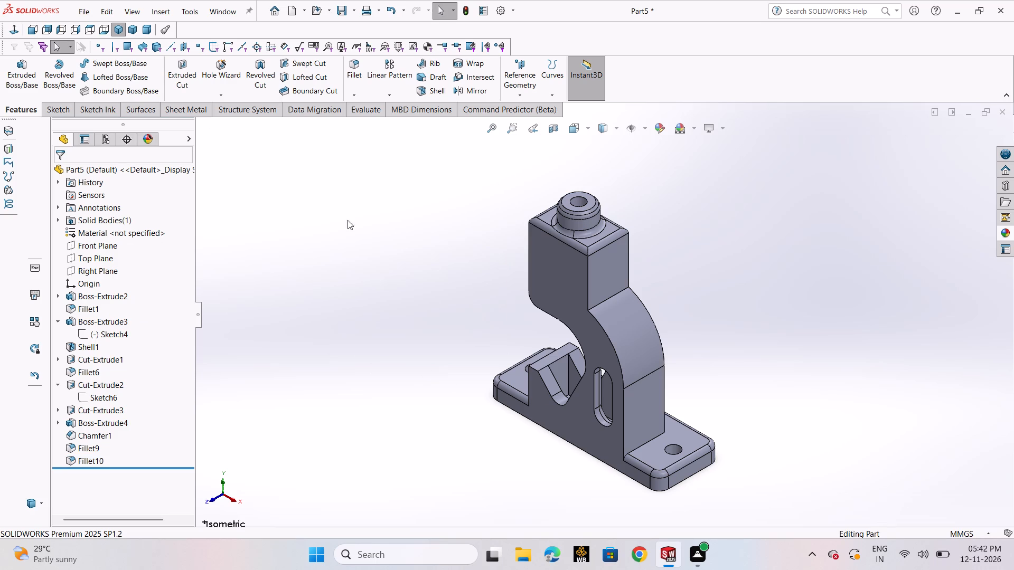
Fillet the upright's outer curved and vertical edges and its junction edges with the base plate with a 4 mm radius.
click(348, 69)
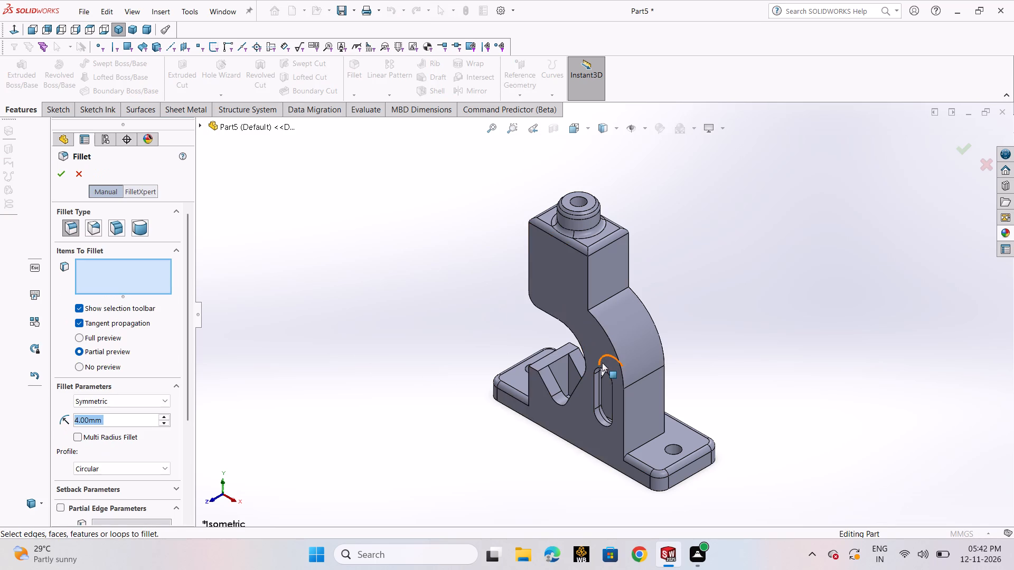
click(611, 341)
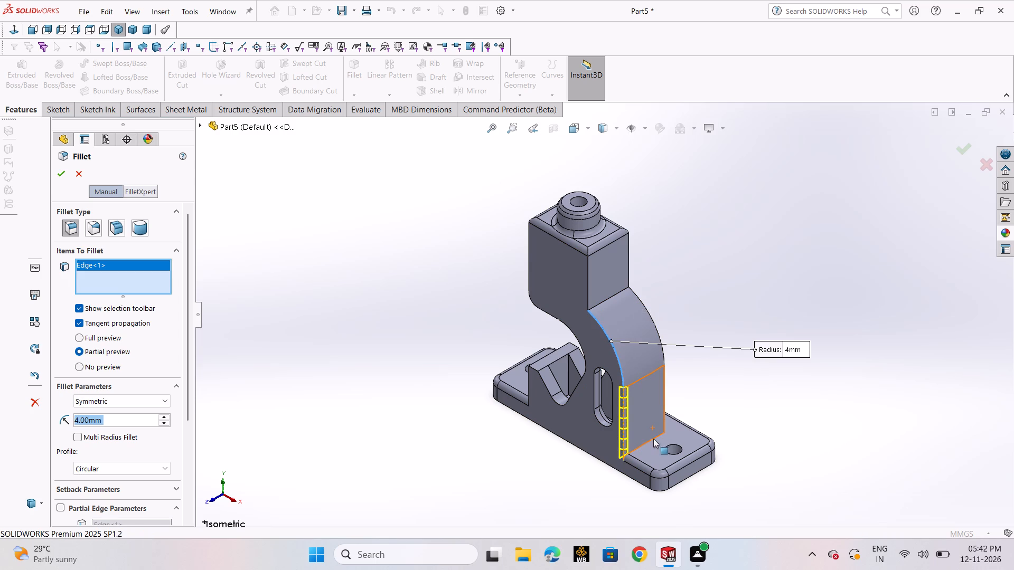
click(653, 440)
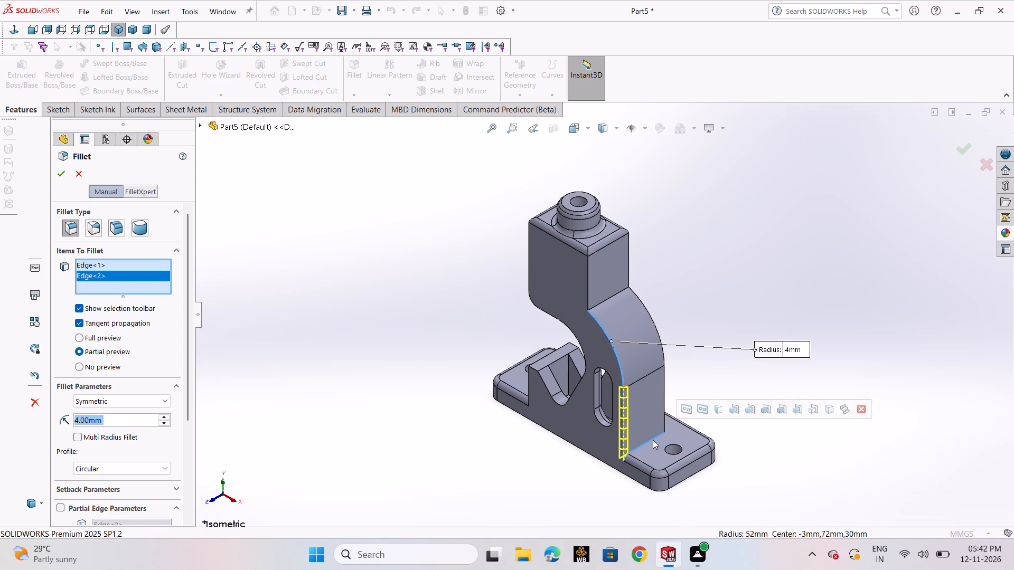
click(685, 409)
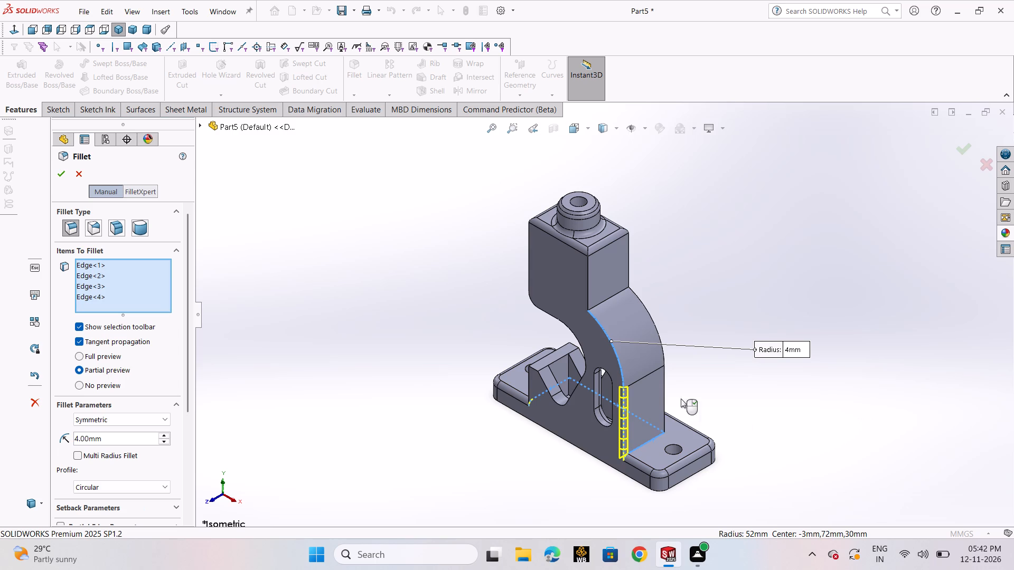
click(664, 350)
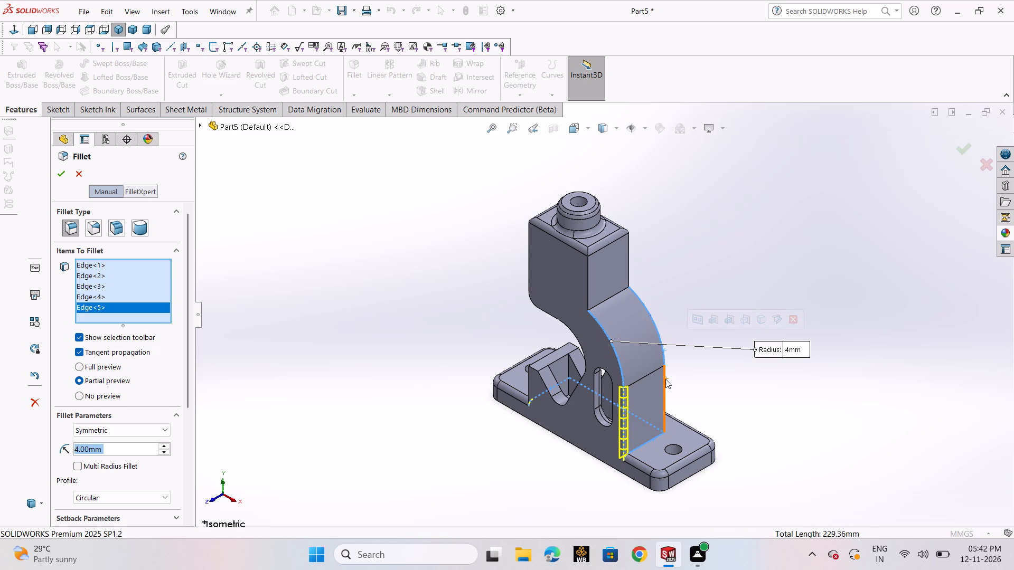
click(665, 379)
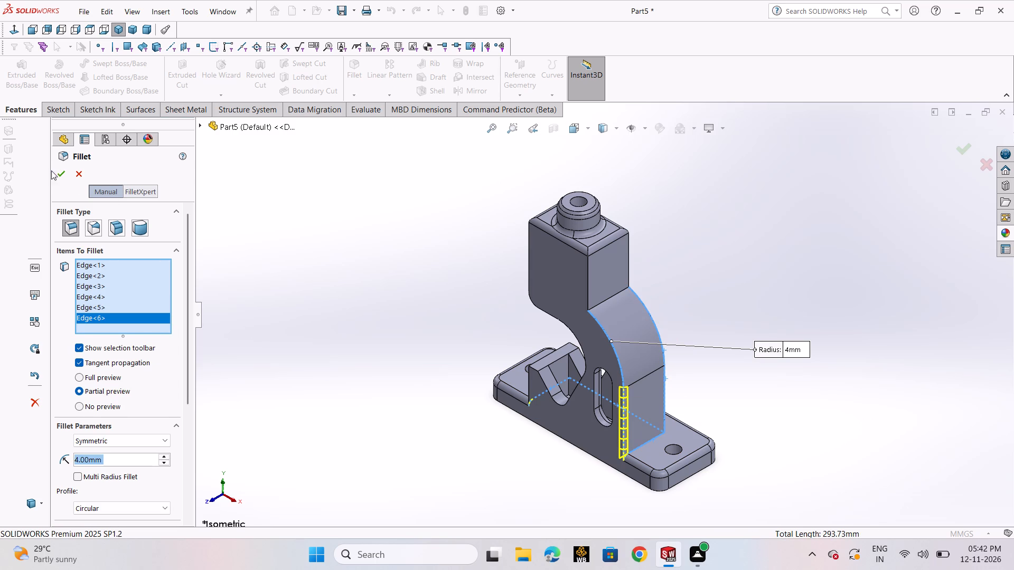
click(60, 172)
click(351, 408)
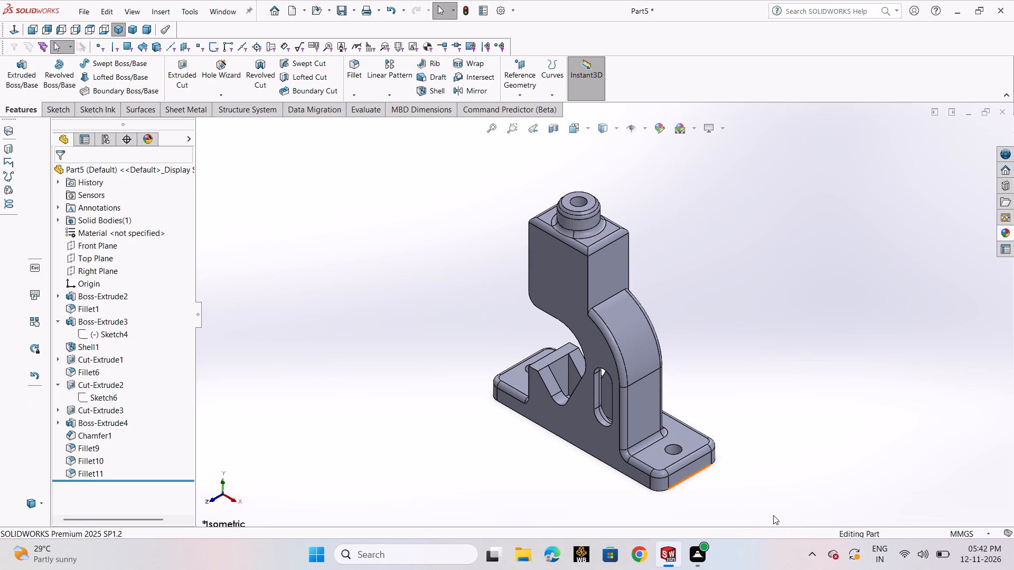
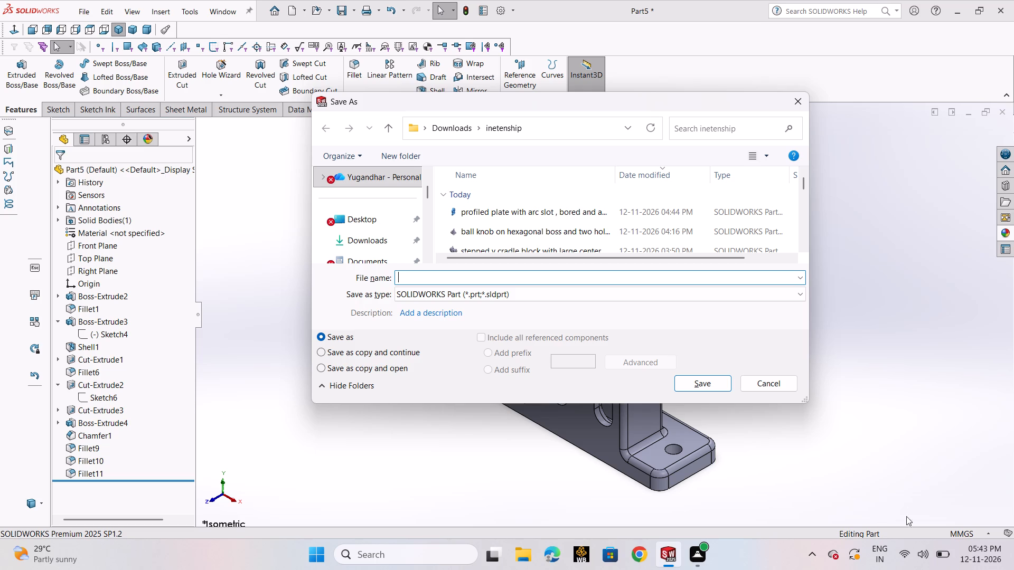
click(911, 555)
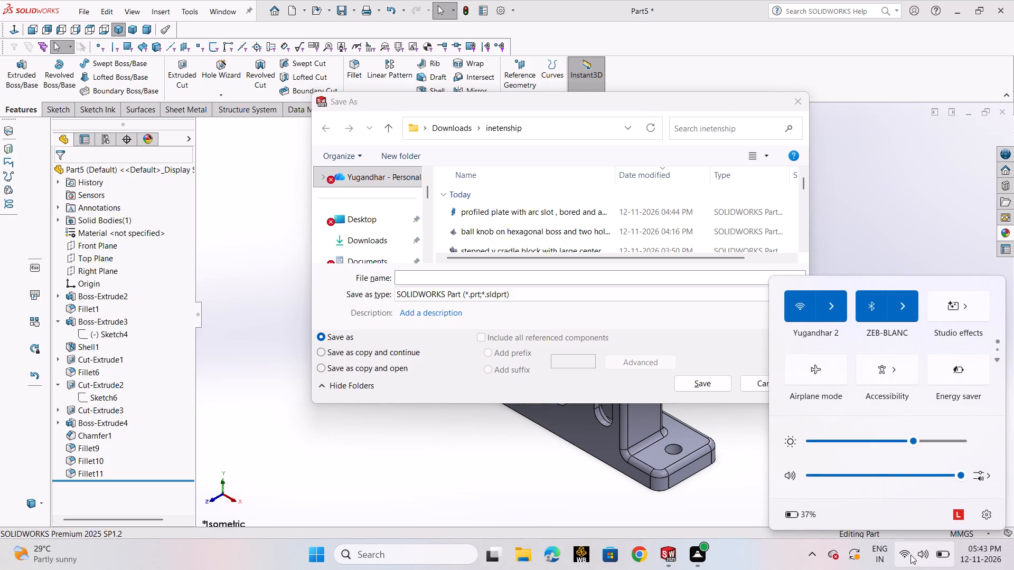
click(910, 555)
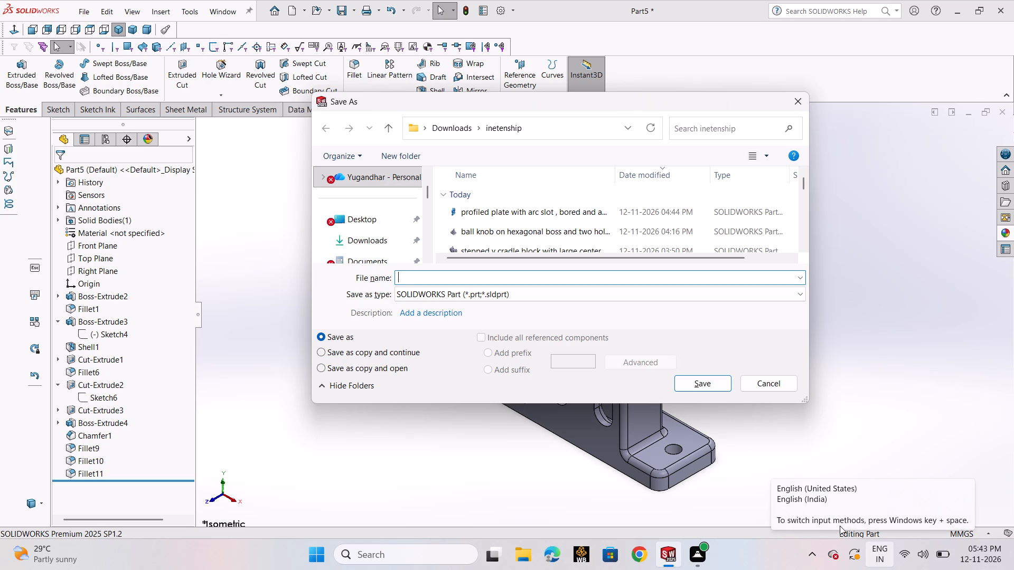
Save the part in the inetenship folder as "curved neck upright with top boss on slotted base" in SOLIDWORKS Part format.
text(curved neck)
key(space)
text(upright)
key(space)
text(with top)
key(space)
text(boss o)
key(space)
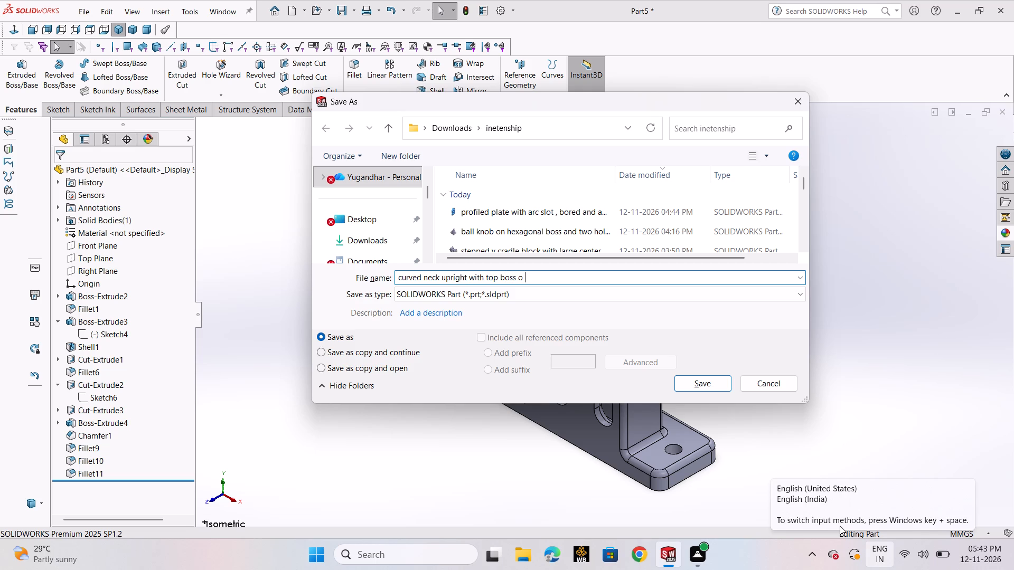
key(BackSpace)
text(n)
key(space)
text(slotted base)
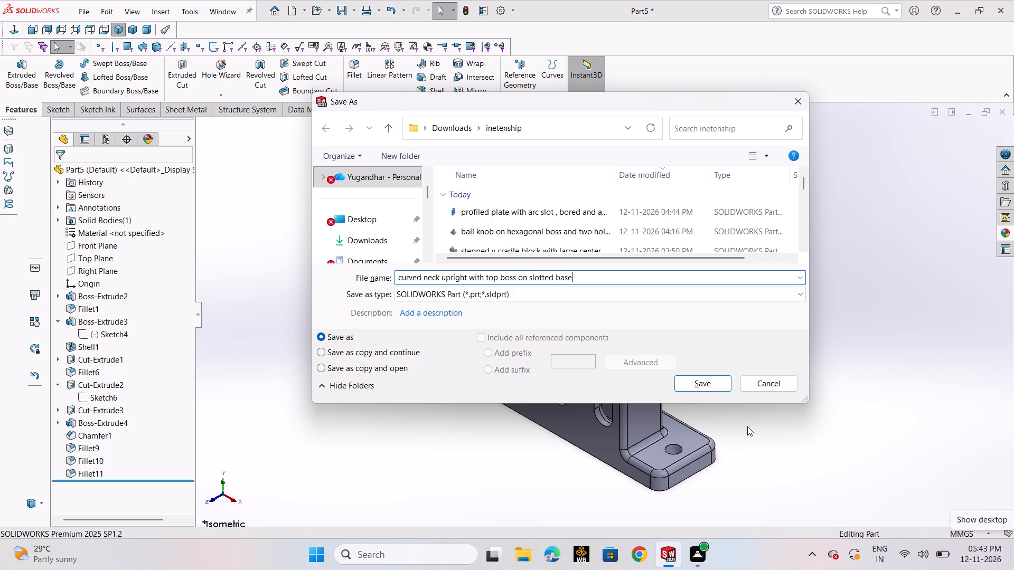
click(720, 383)
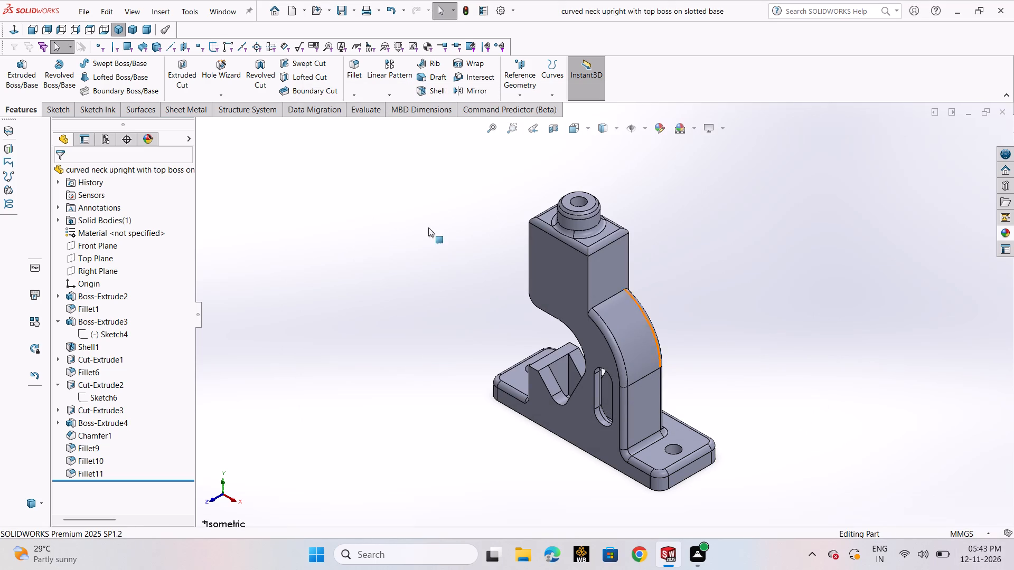
Export the part as an Adobe Portable Document Format (*.pdf) file to the inetenship folder, keeping the part's file name.
click(82, 18)
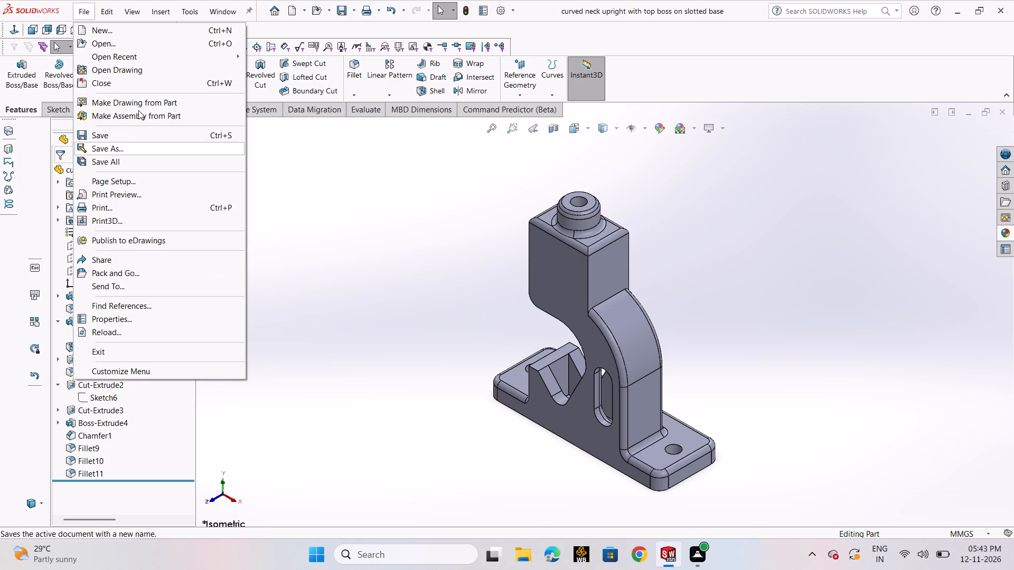
click(134, 146)
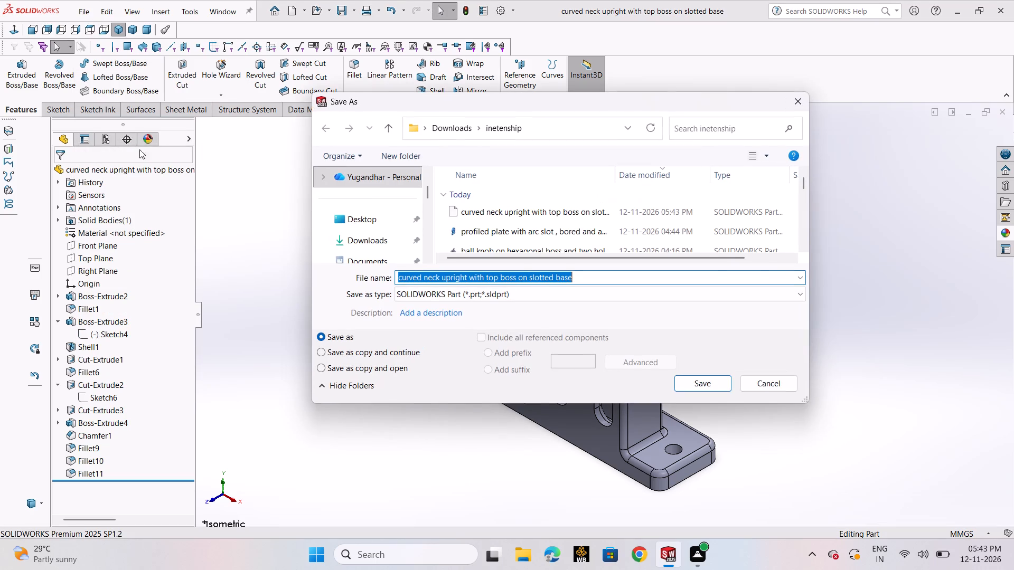
click(461, 299)
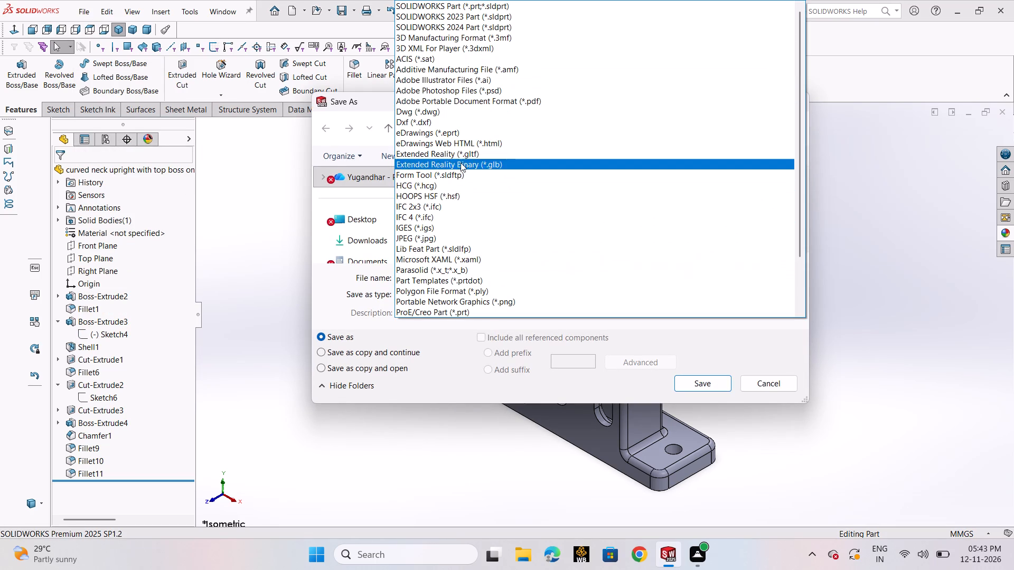
scroll(452, 243, down, 5)
scroll(461, 243, up, 4)
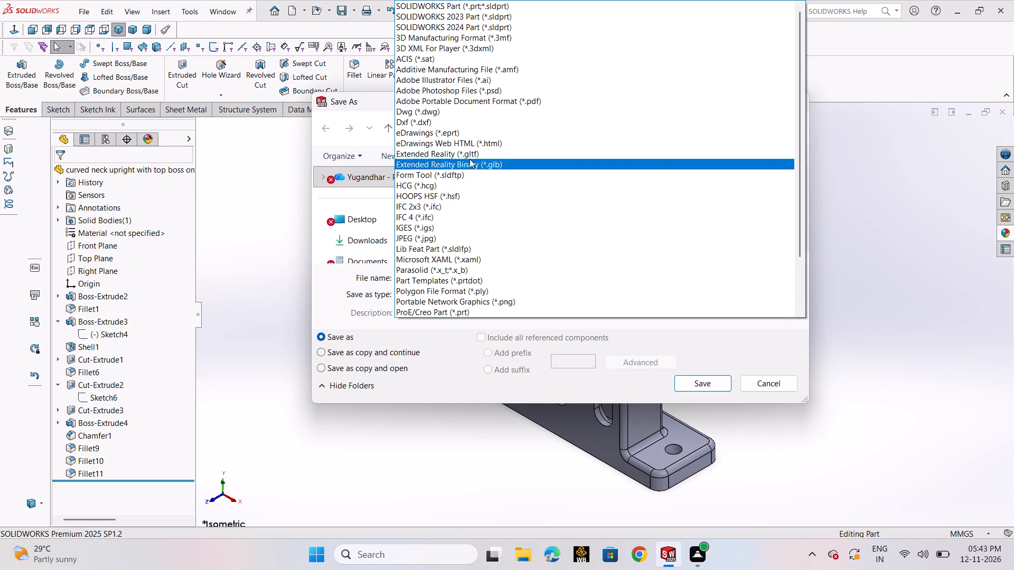
click(488, 103)
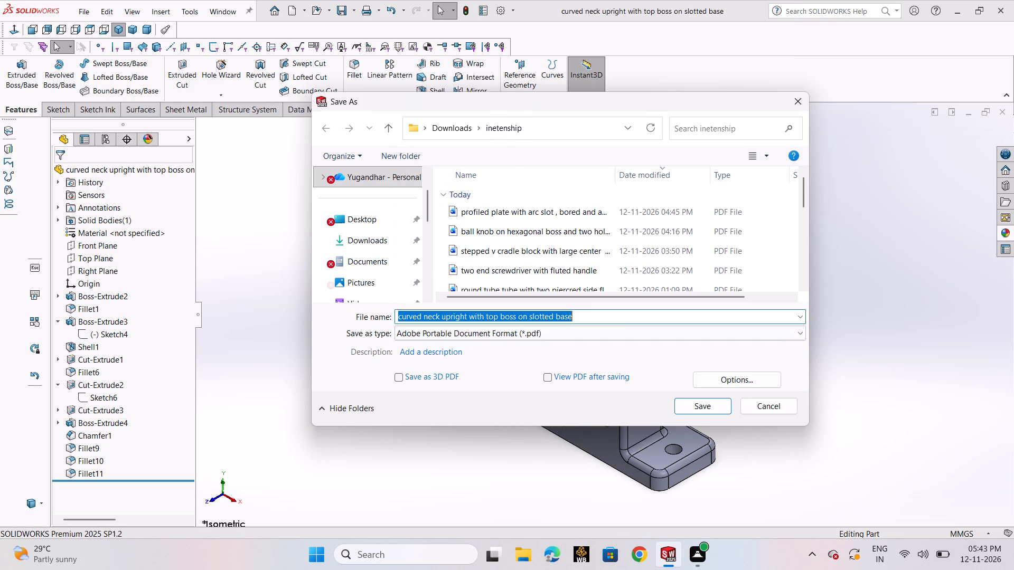
click(680, 403)
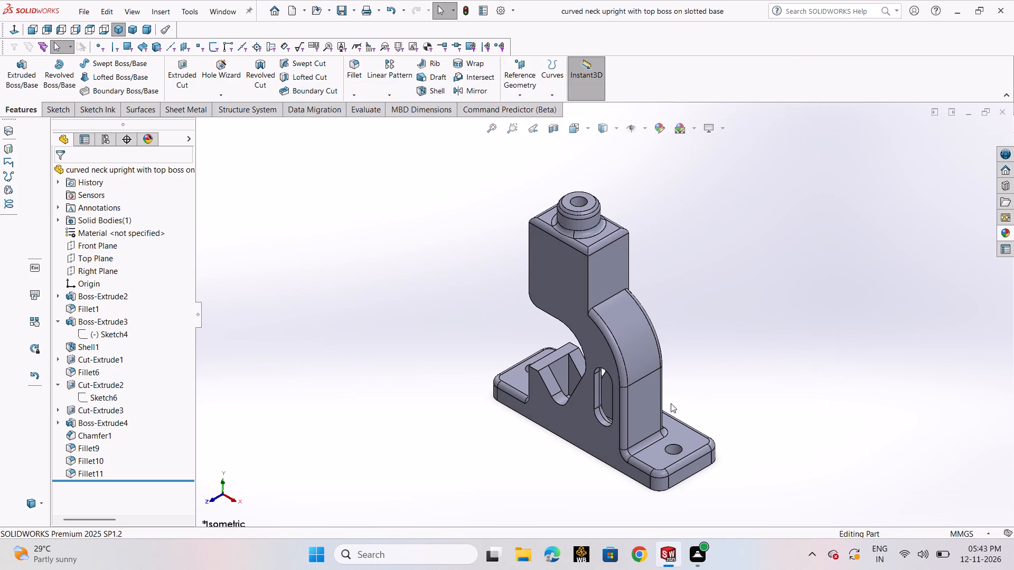